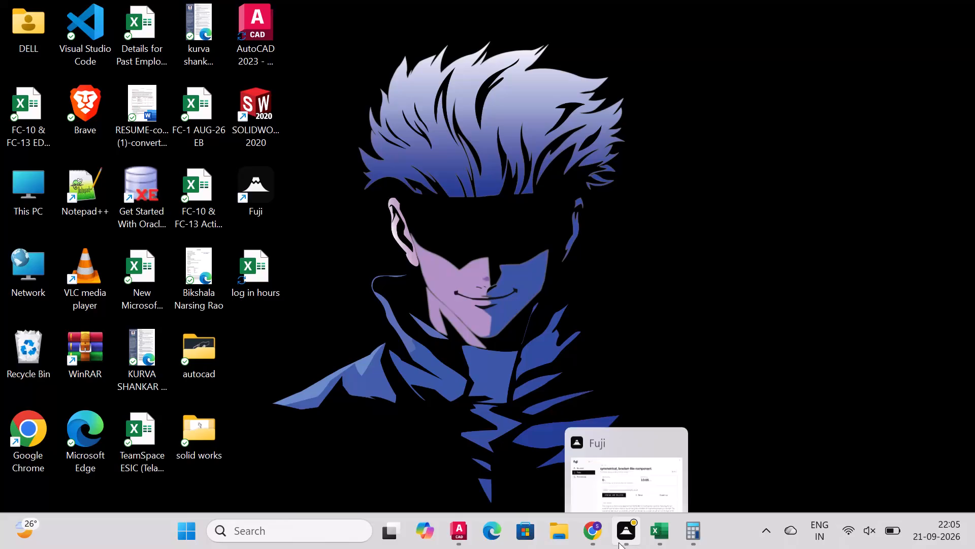
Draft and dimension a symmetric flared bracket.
Switch to AutoCAD and set the drawing units' length precision to 0.
{"action": "left_click", "coordinate": [464, 541]}
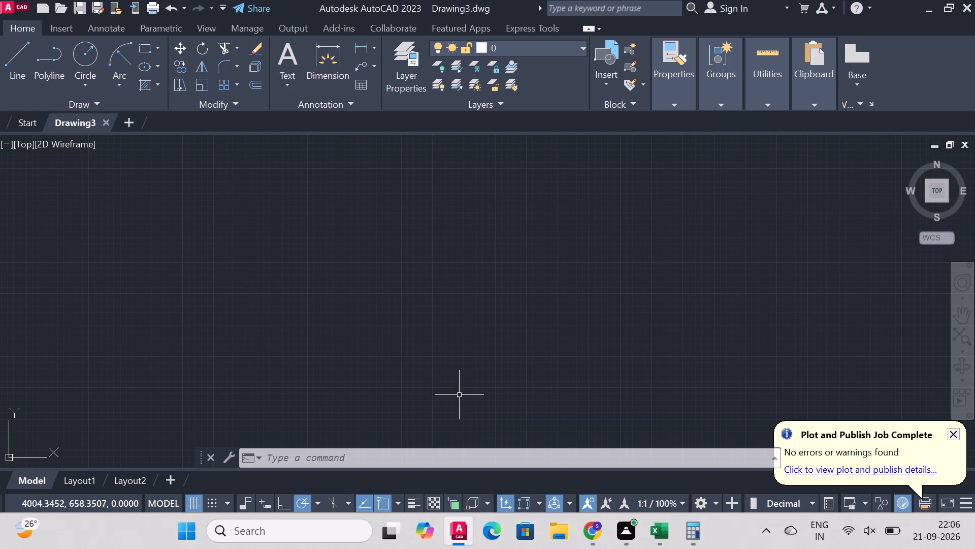
{"action": "type", "text": "units"}
{"action": "key", "text": "Return"}
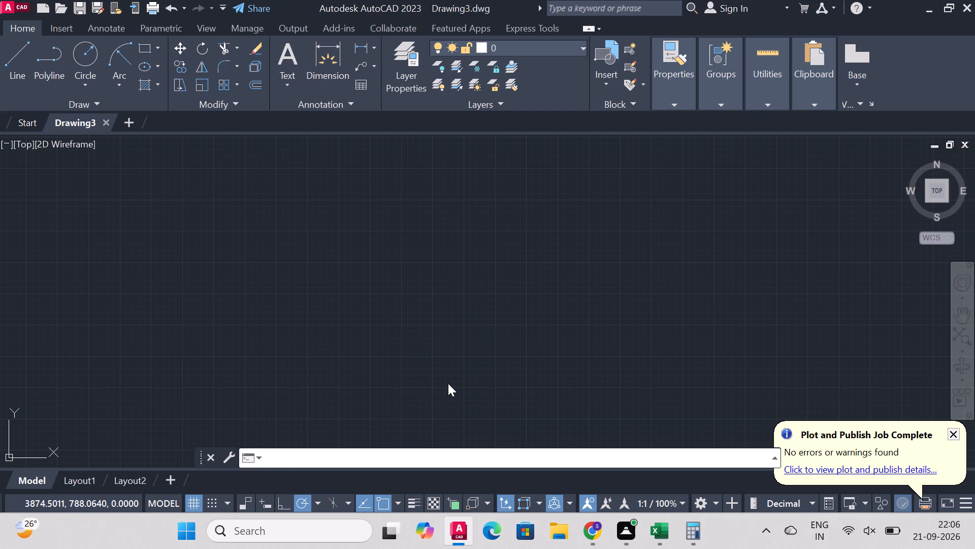
{"action": "key", "text": "Tab"}
{"action": "key", "text": "Up"}
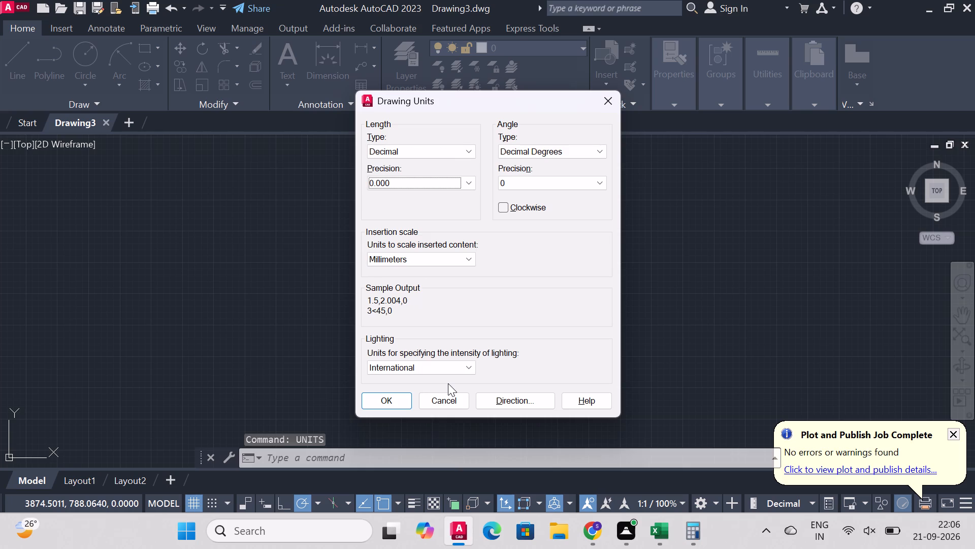
{"action": "key", "text": "Up"}
{"action": "key", "text": "Up"}
{"action": "key", "text": "Up"}
{"action": "key", "text": "Return"}
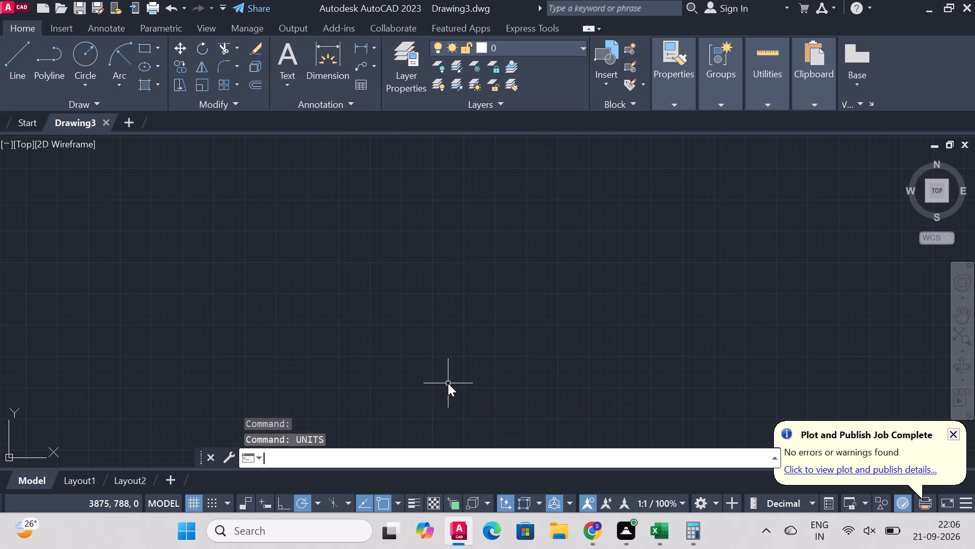
Set the model space limits from 0,0 to 100,100.
{"action": "type", "text": "limits"}
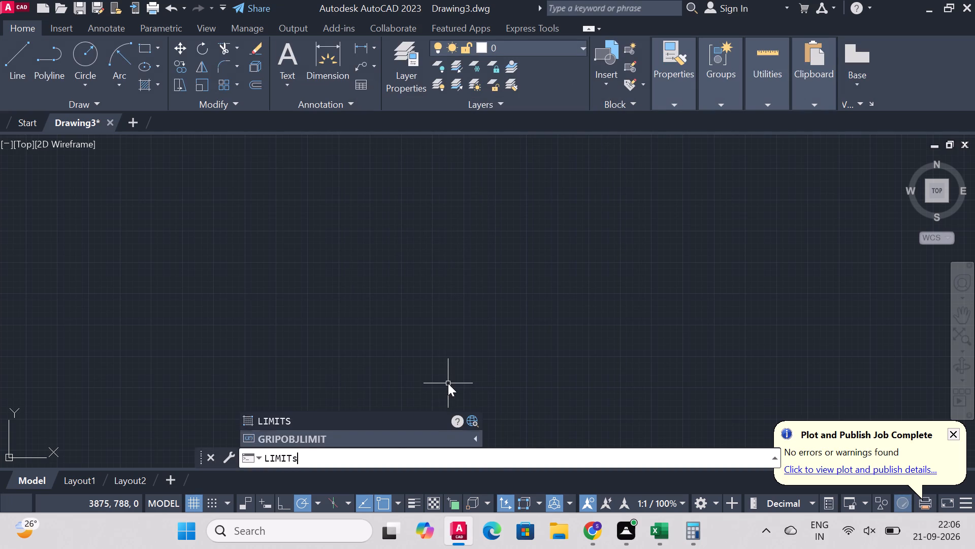
{"action": "key", "text": "Return"}
{"action": "type", "text": "0,0"}
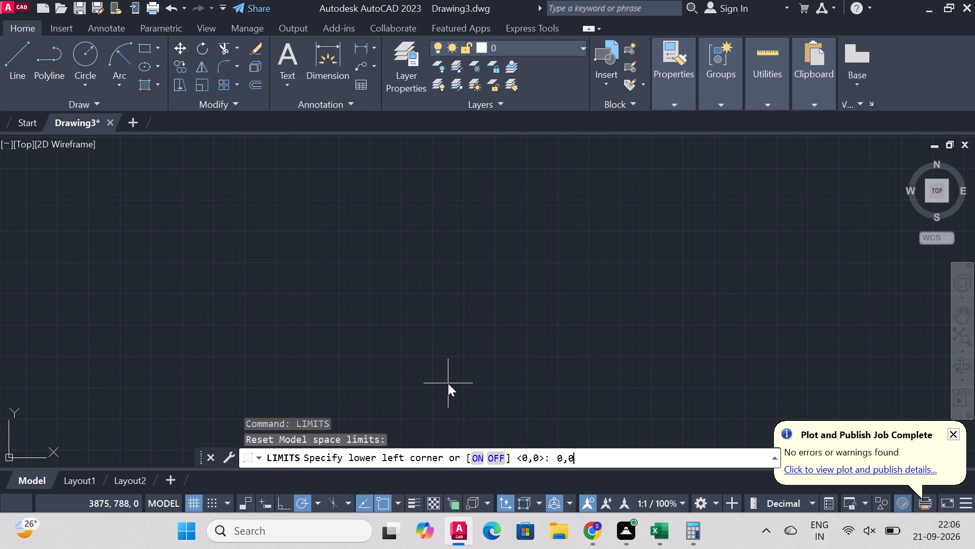
{"action": "key", "text": "Return"}
{"action": "type", "text": "100,100"}
{"action": "key", "text": "Return"}
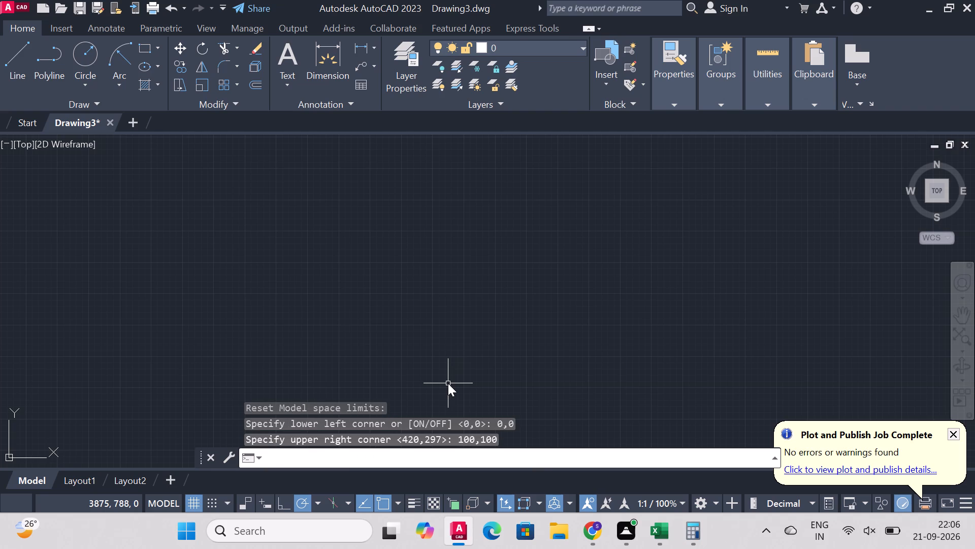
Turn on the command log file with LOGFILEON.
{"action": "type", "text": "lp"}
{"action": "key", "text": "o"}
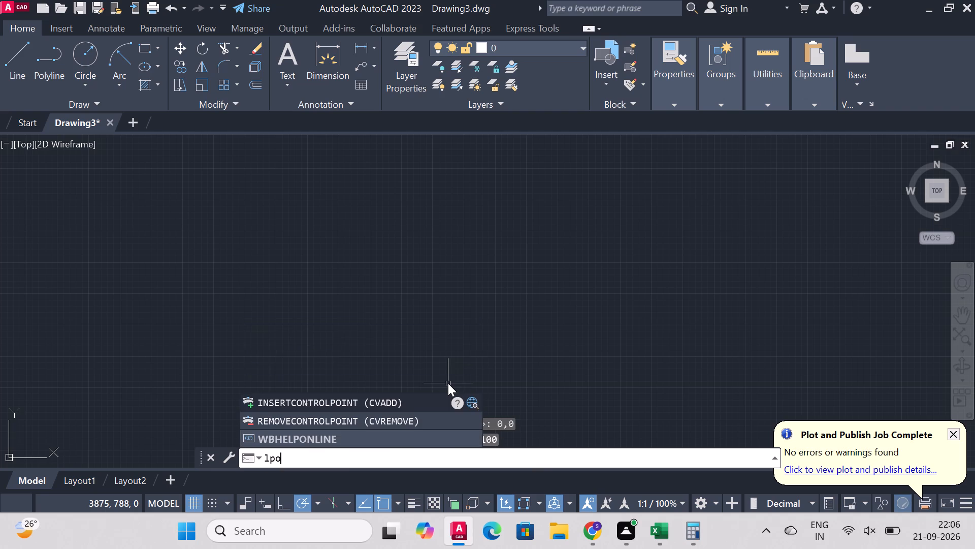
{"action": "key", "text": "BackSpace"}
{"action": "key", "text": "BackSpace"}
{"action": "type", "text": "ogfi"}
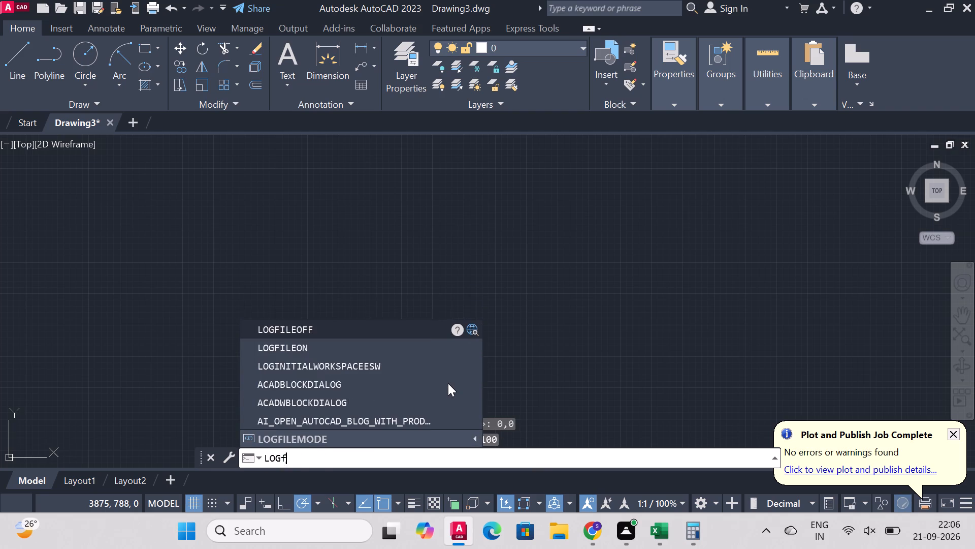
{"action": "key", "text": "Down"}
{"action": "key", "text": "Return"}
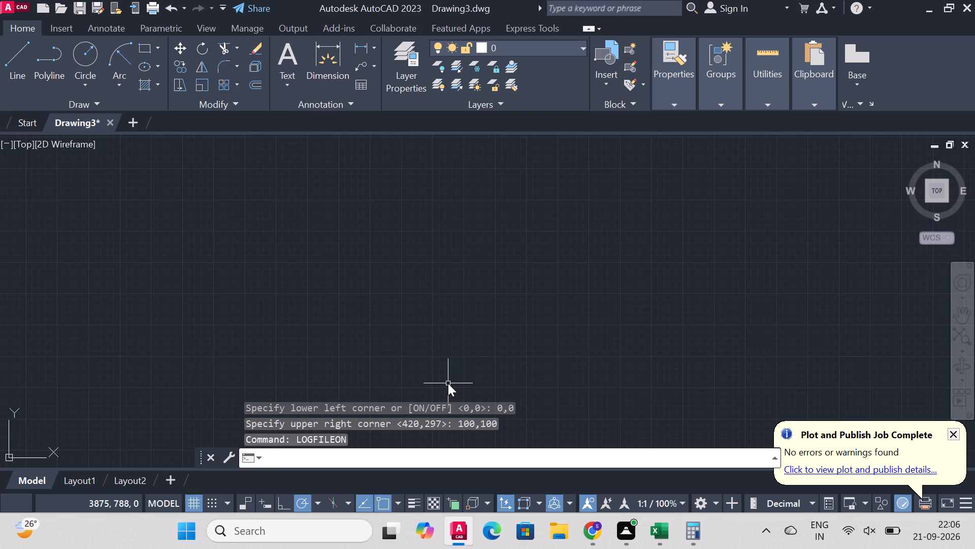
Draw the rectangle's horizontal bottom edge from left to right as four consecutive line segments of 10, 25, 25 and 10 units.
{"action": "key", "text": "z"}
{"action": "key", "text": "Return"}
{"action": "key", "text": "a"}
{"action": "key", "text": "Return"}
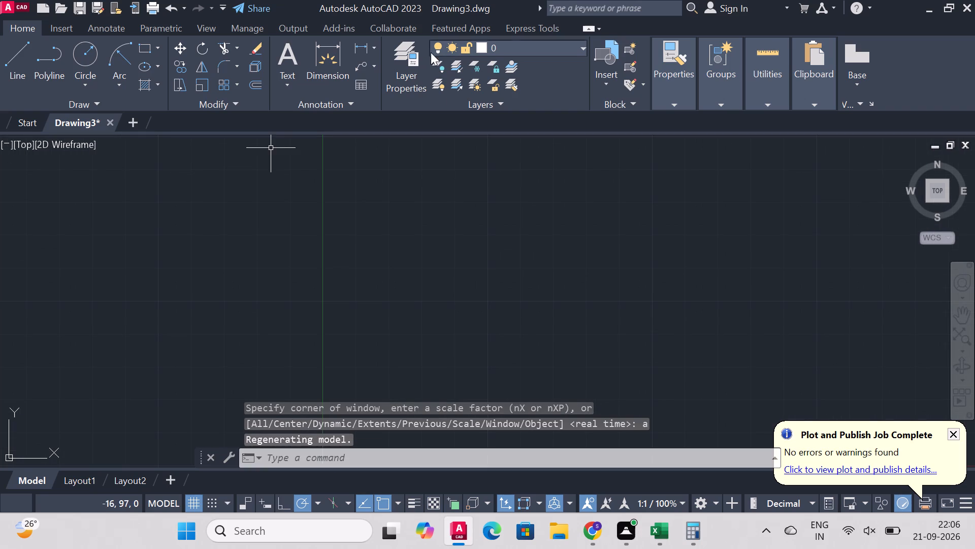
{"action": "scroll", "coordinate": [514, 197], "scroll_direction": "down", "scroll_amount": 3}
{"action": "scroll", "coordinate": [624, 228], "scroll_direction": "up", "scroll_amount": 4}
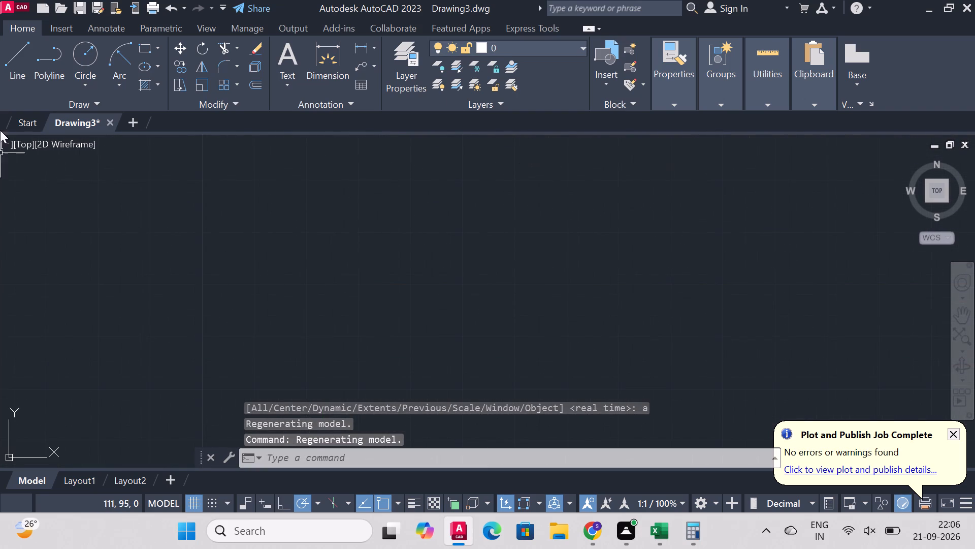
{"action": "left_click", "coordinate": [24, 60]}
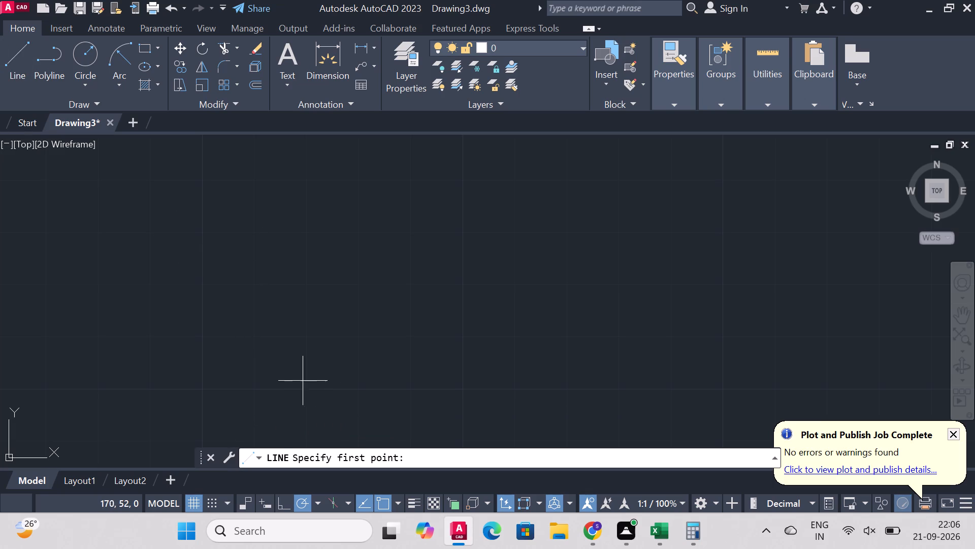
{"action": "left_click", "coordinate": [293, 382]}
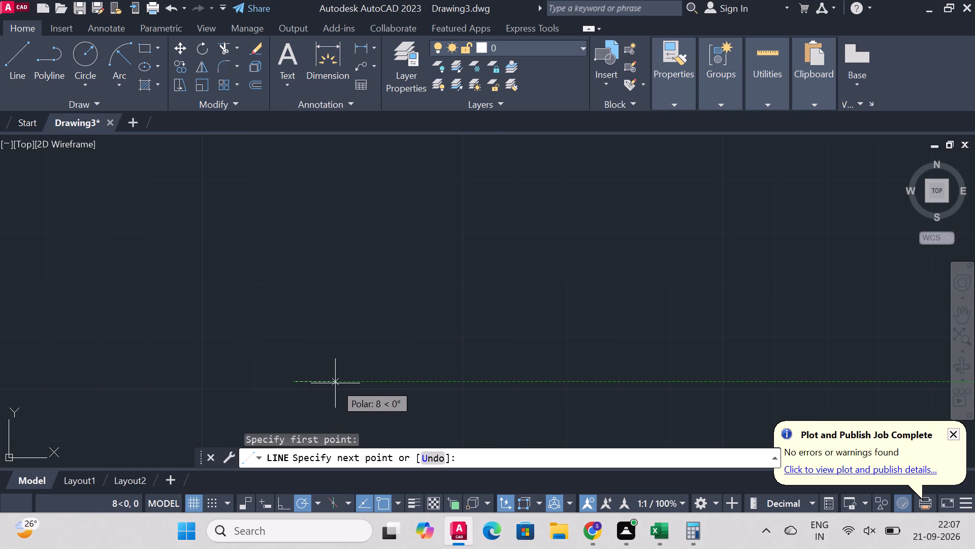
{"action": "type", "text": "10"}
{"action": "key", "text": "Return"}
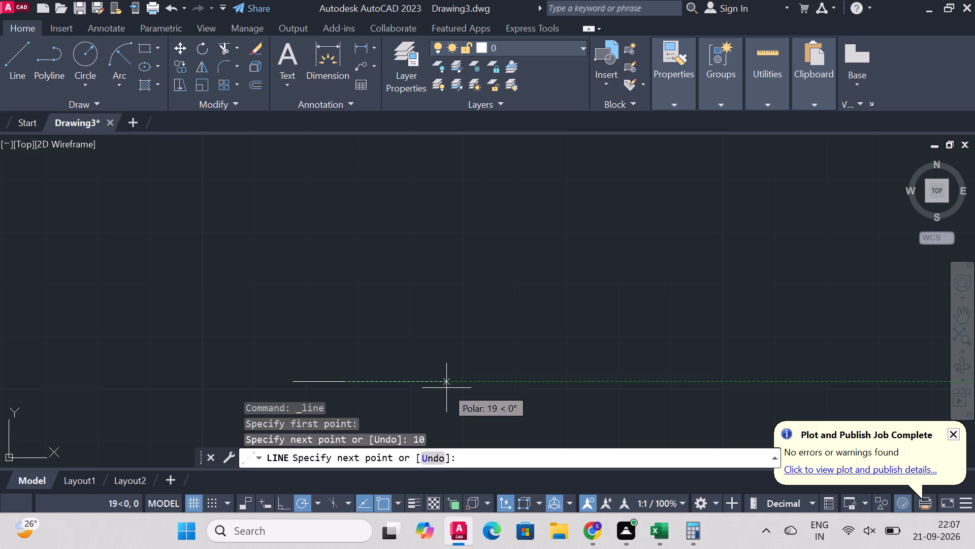
{"action": "type", "text": "25"}
{"action": "key", "text": "Return"}
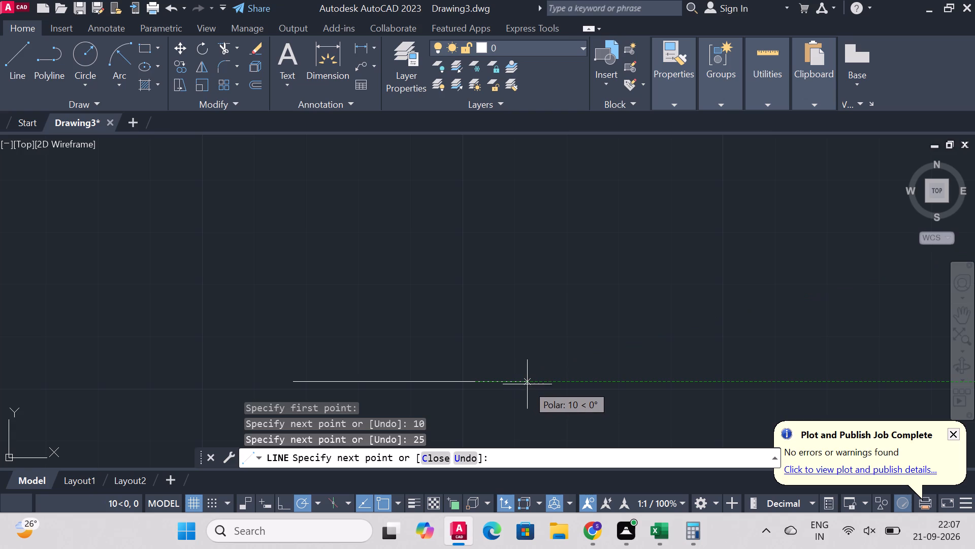
{"action": "type", "text": "25"}
{"action": "key", "text": "Return"}
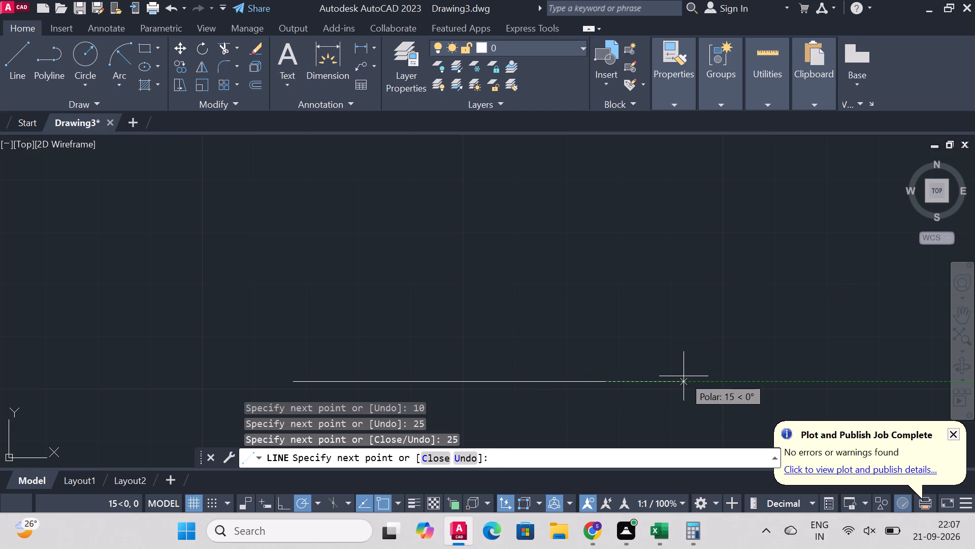
{"action": "type", "text": "10"}
{"action": "key", "text": "Return"}
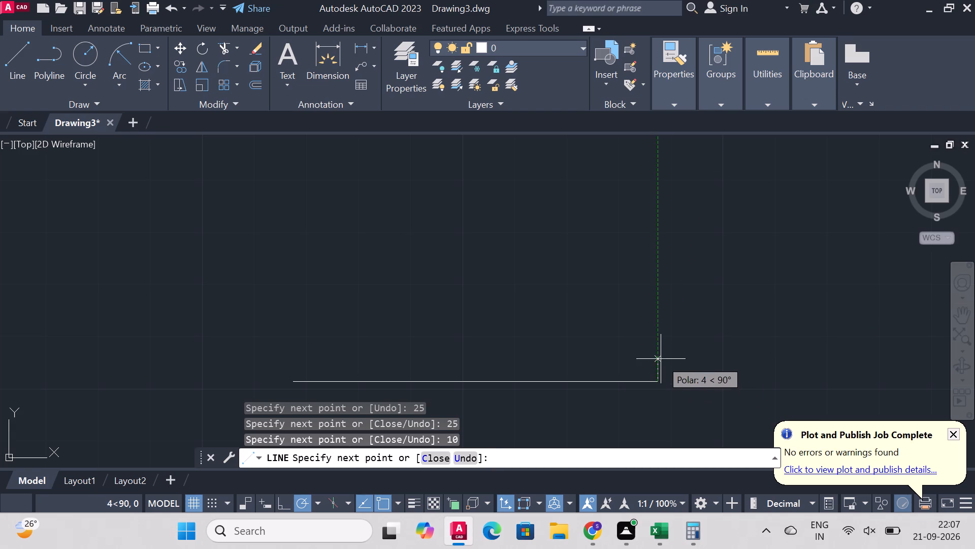
Complete the rectangle with a 25-unit vertical right edge, a 70-unit top edge and a left edge back to the start point.
{"action": "type", "text": "25"}
{"action": "key", "text": "Return"}
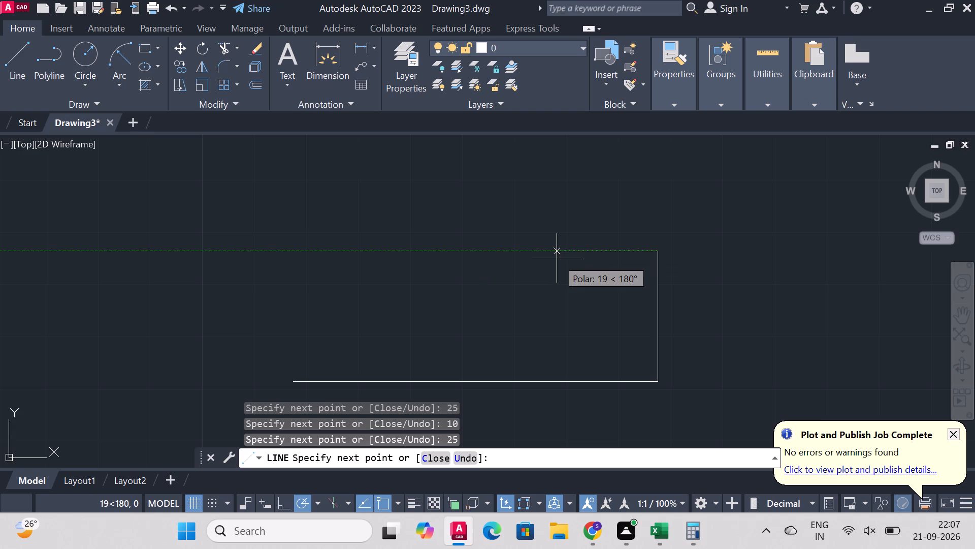
{"action": "type", "text": "70"}
{"action": "key", "text": "Return"}
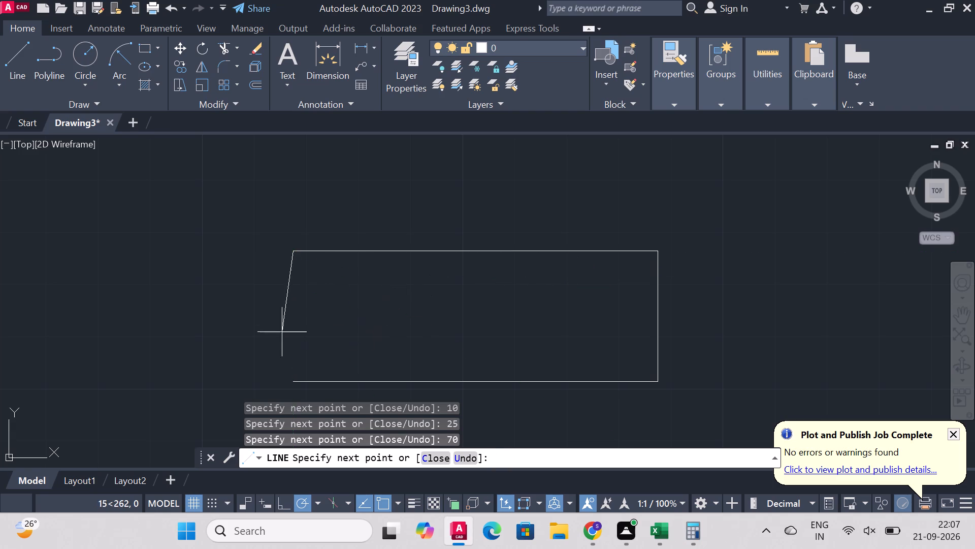
{"action": "left_click", "coordinate": [294, 378]}
{"action": "right_click", "coordinate": [294, 378]}
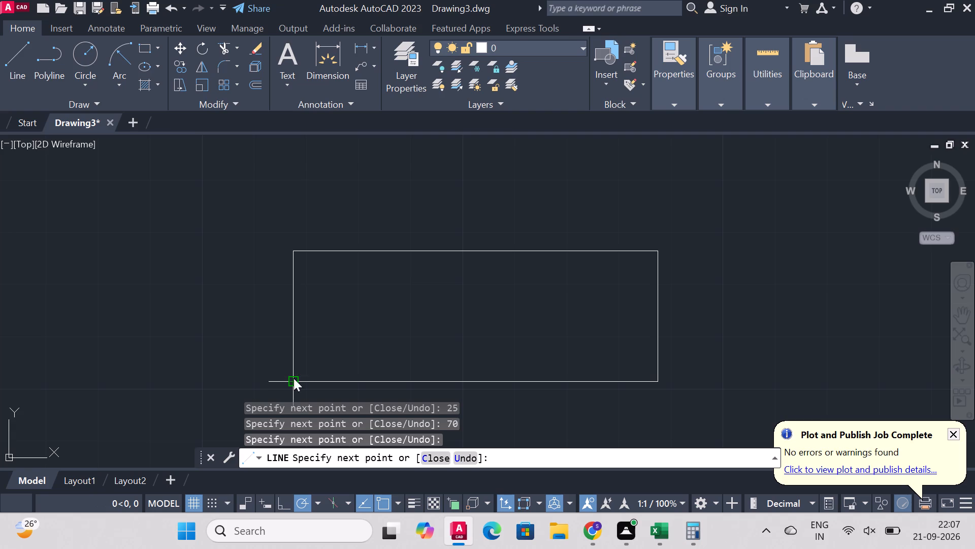
{"action": "left_click", "coordinate": [337, 188]}
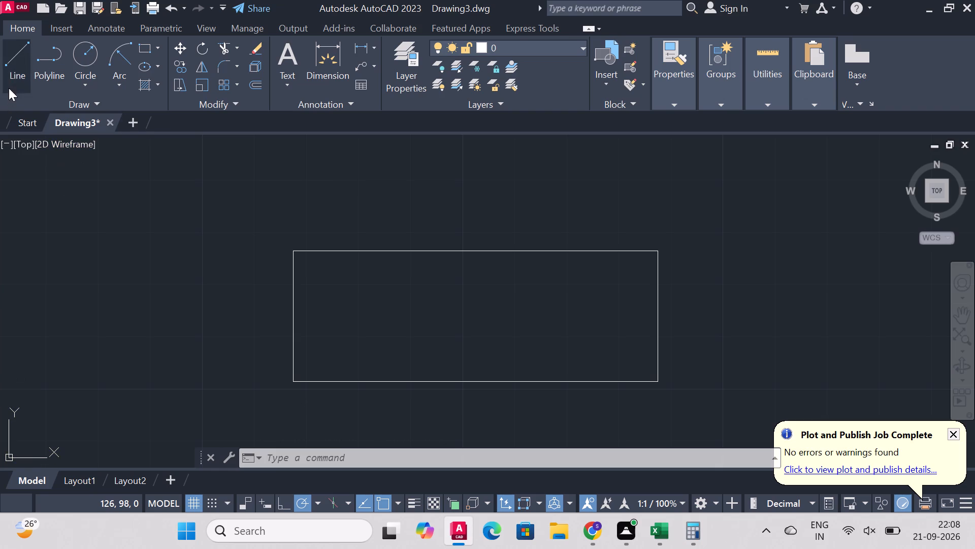
Draw a 25-unit vertical line up from the bottom-edge segment endpoint 10 units in from the rectangle's left side.
{"action": "left_click", "coordinate": [12, 69]}
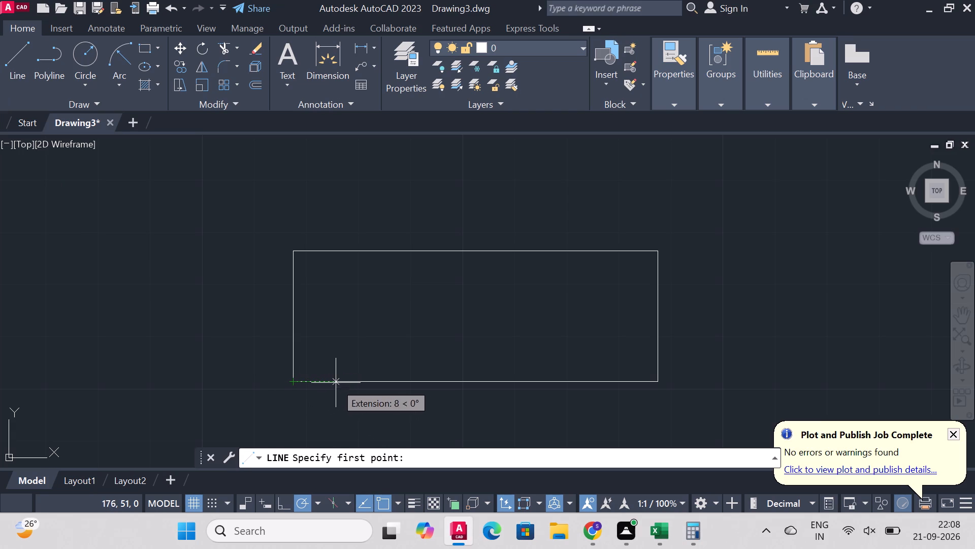
{"action": "left_click", "coordinate": [349, 381]}
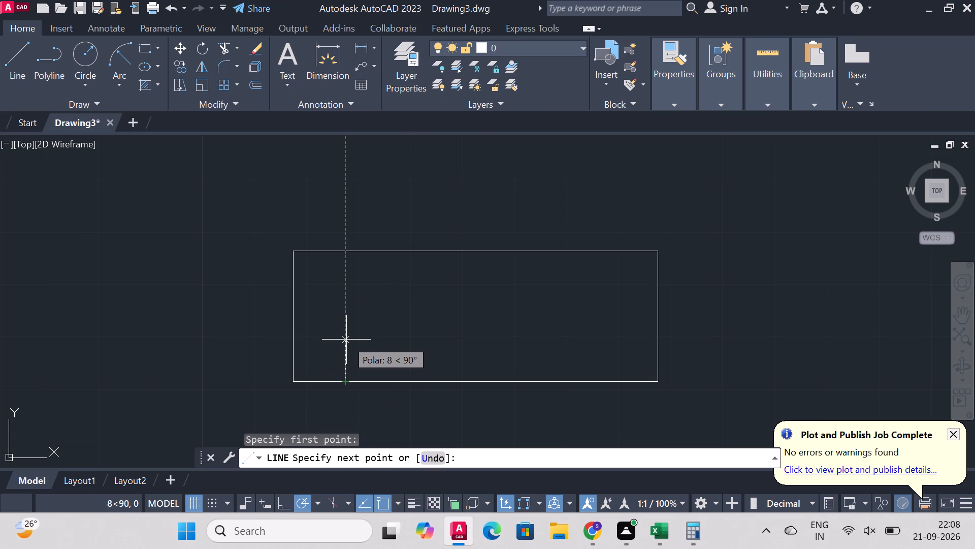
{"action": "type", "text": "25"}
{"action": "key", "text": "Return"}
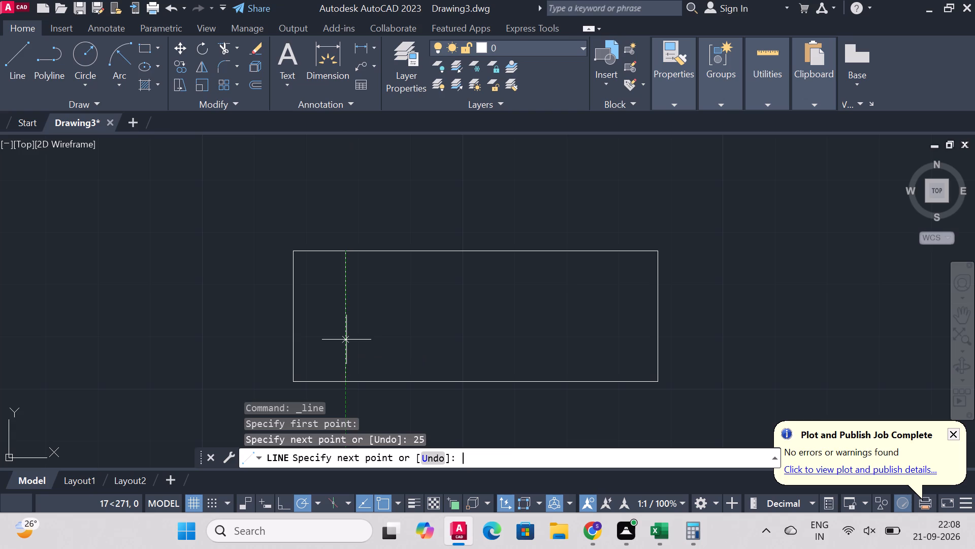
{"action": "right_click", "coordinate": [373, 257]}
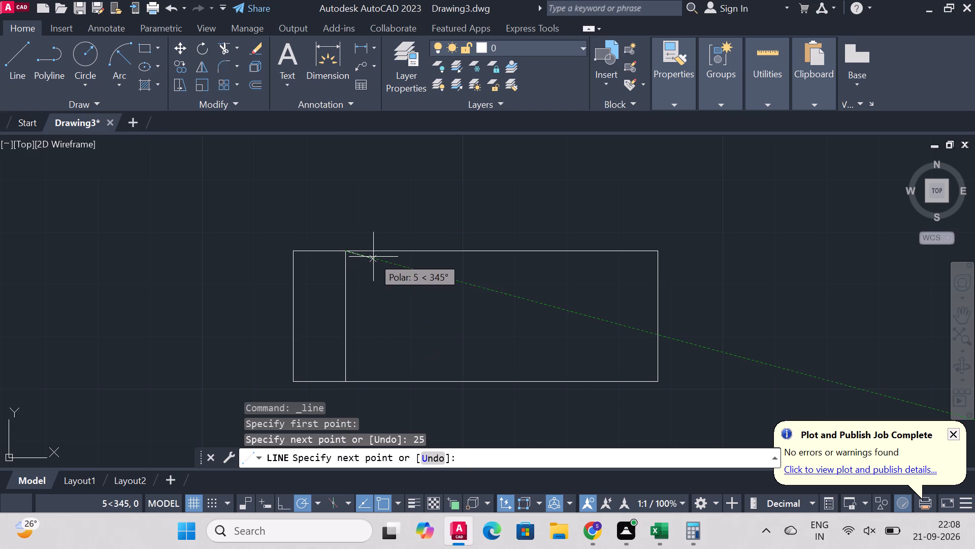
{"action": "left_click", "coordinate": [449, 266]}
Draw a 25-unit vertical line up from the bottom-edge segment endpoint 10 units in from the rectangle's right side.
{"action": "left_click", "coordinate": [0, 57]}
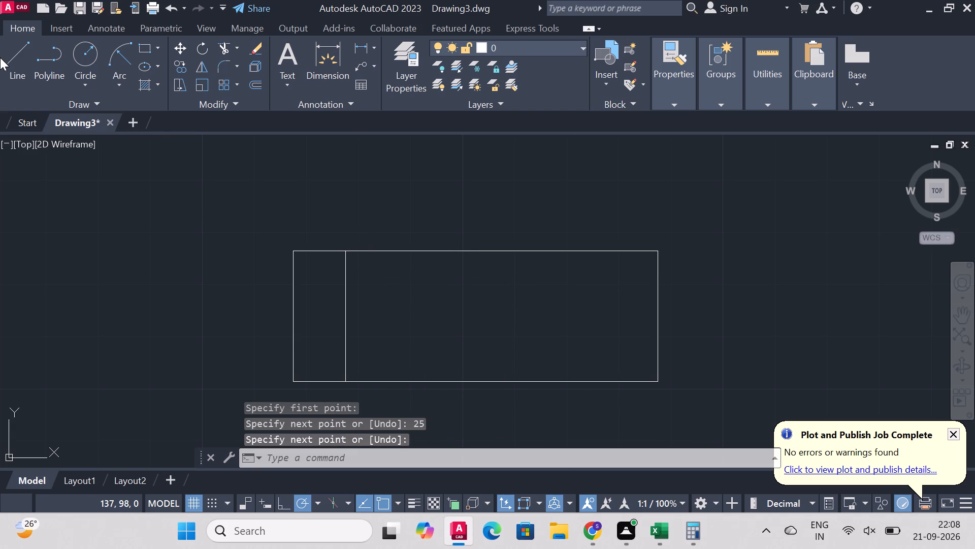
{"action": "left_click", "coordinate": [15, 51]}
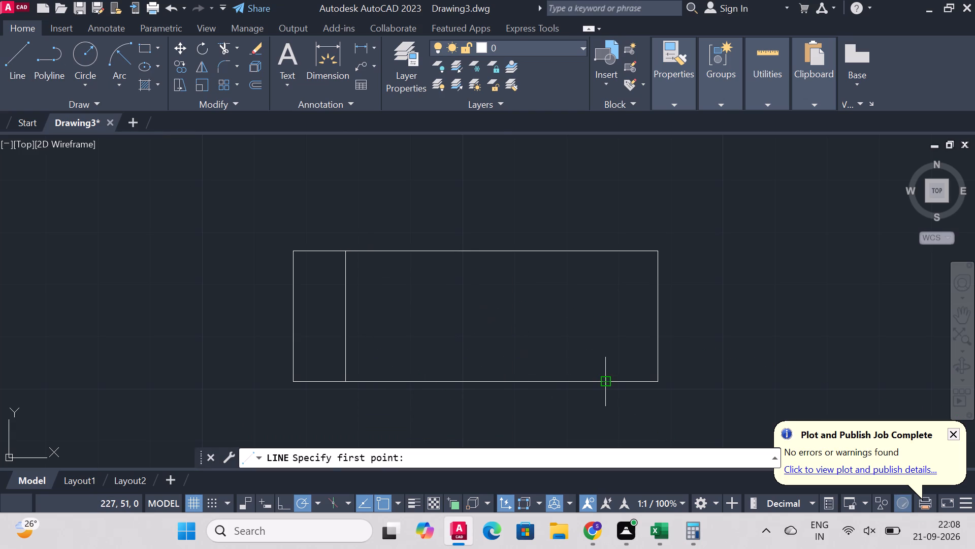
{"action": "left_click", "coordinate": [607, 381]}
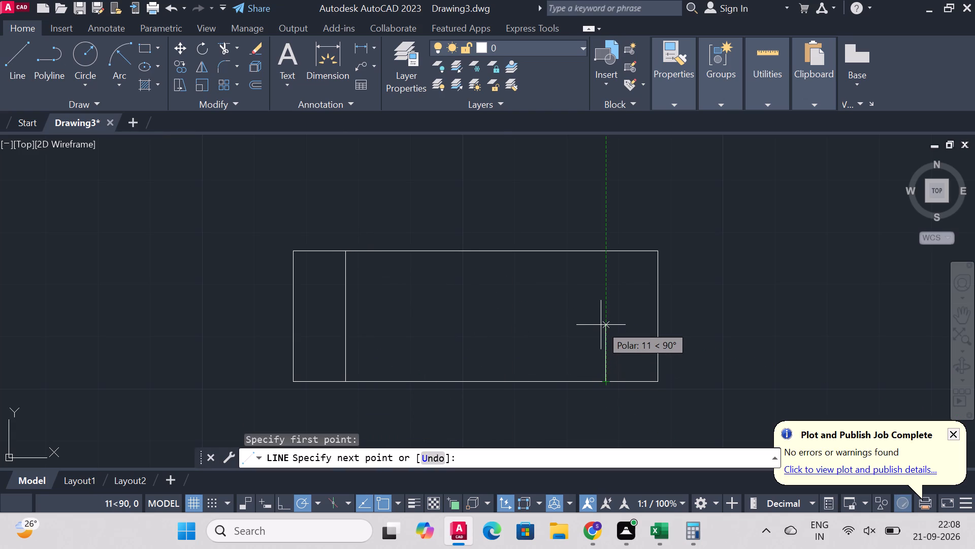
{"action": "type", "text": "25"}
{"action": "key", "text": "Return"}
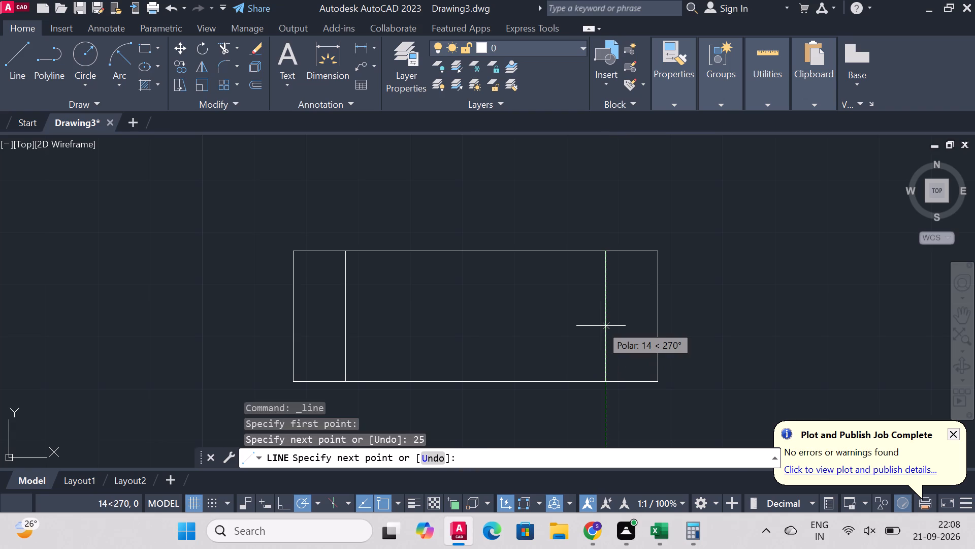
{"action": "right_click", "coordinate": [601, 326]}
{"action": "left_click", "coordinate": [662, 343]}
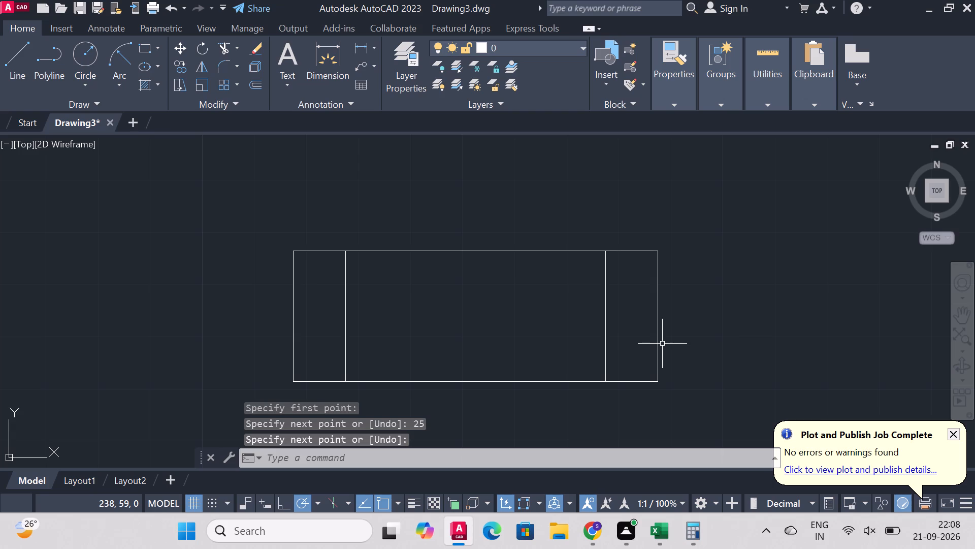
Draw a vertical centre line from the midpoint of the rectangle's bottom edge up to its top edge.
{"action": "left_click", "coordinate": [11, 50]}
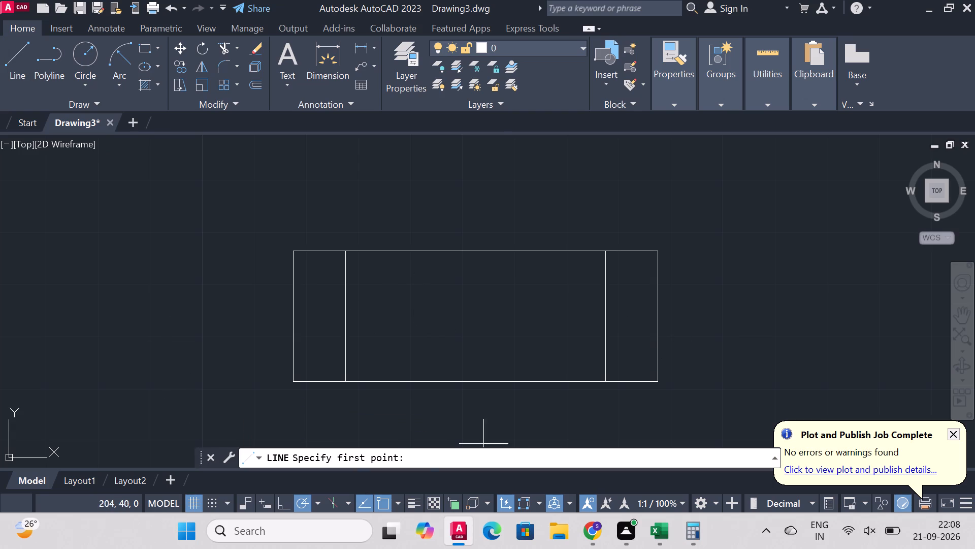
{"action": "left_click", "coordinate": [475, 382]}
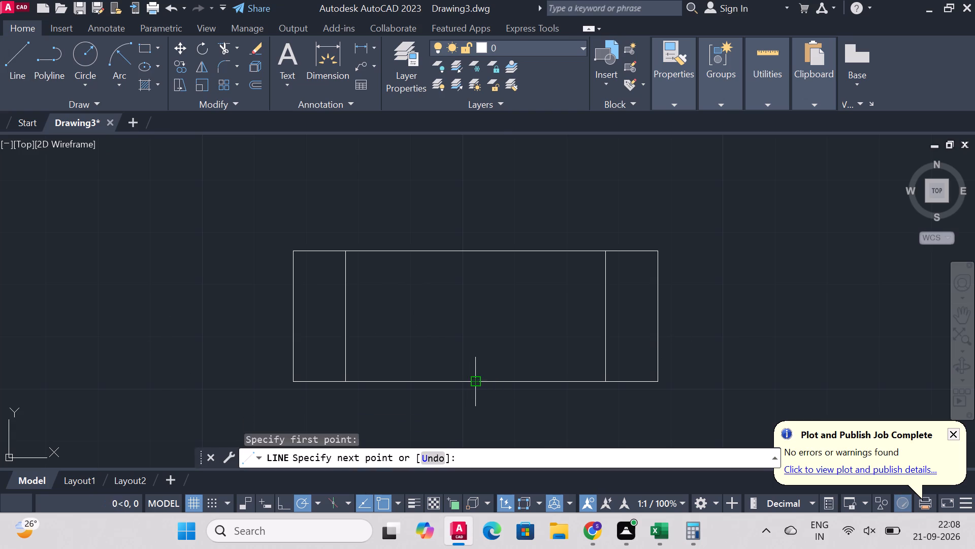
{"action": "left_click", "coordinate": [477, 251]}
{"action": "right_click", "coordinate": [477, 251]}
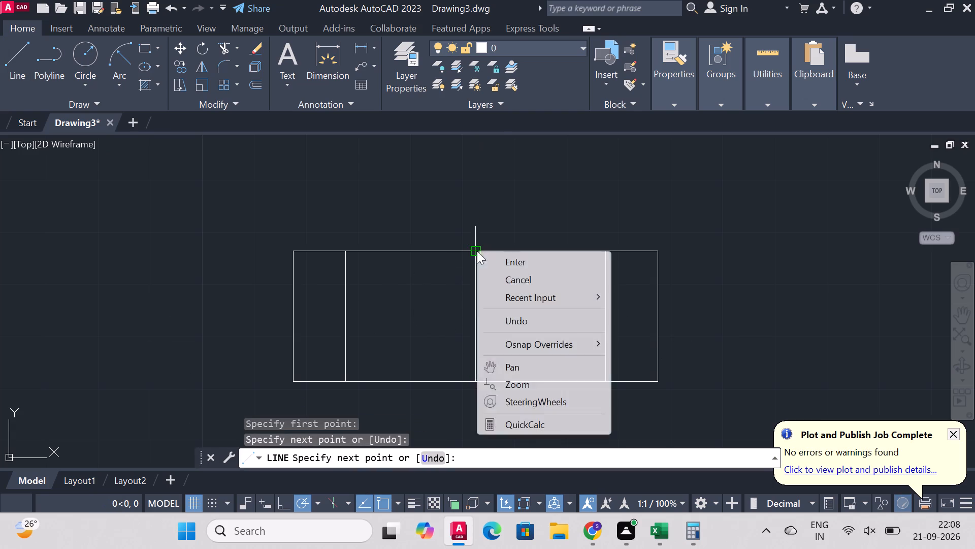
{"action": "left_click", "coordinate": [523, 258]}
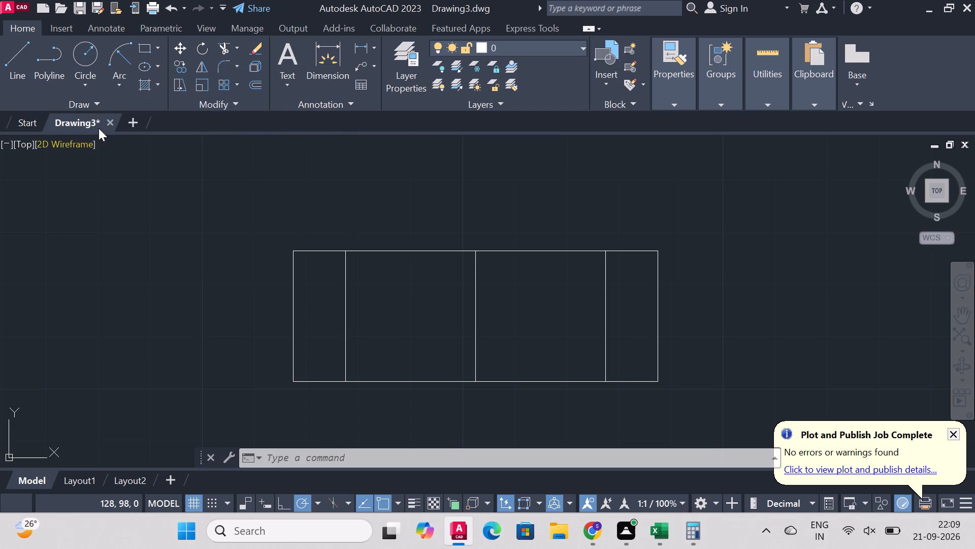
Draw a circle of radius 25 centred on the lower endpoint of the vertical centre line.
{"action": "left_click", "coordinate": [86, 55]}
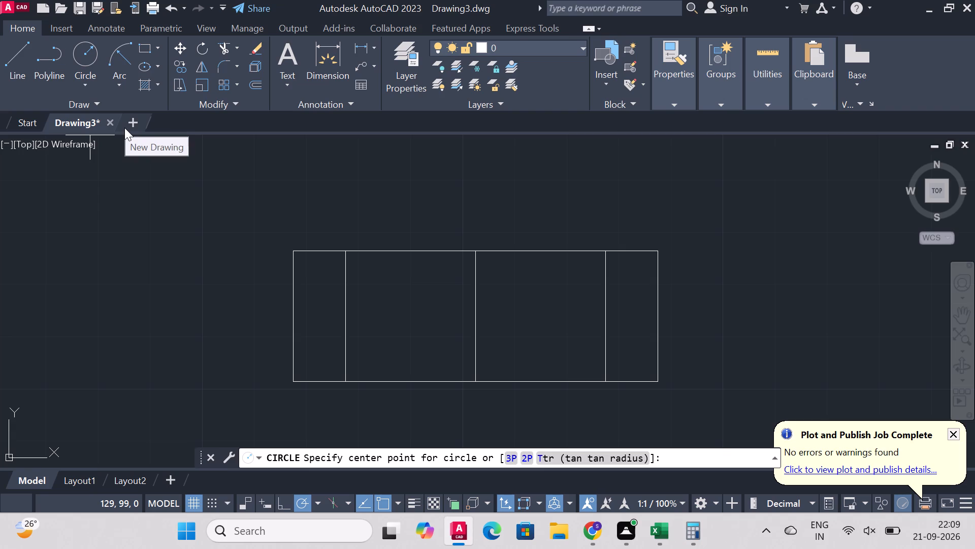
{"action": "left_click", "coordinate": [477, 379]}
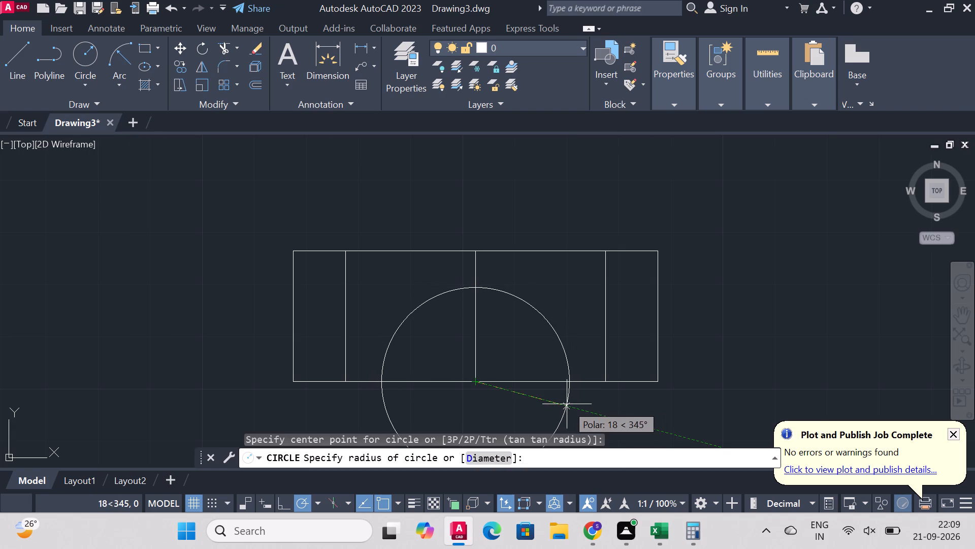
{"action": "key", "text": "r"}
{"action": "key", "text": "Return"}
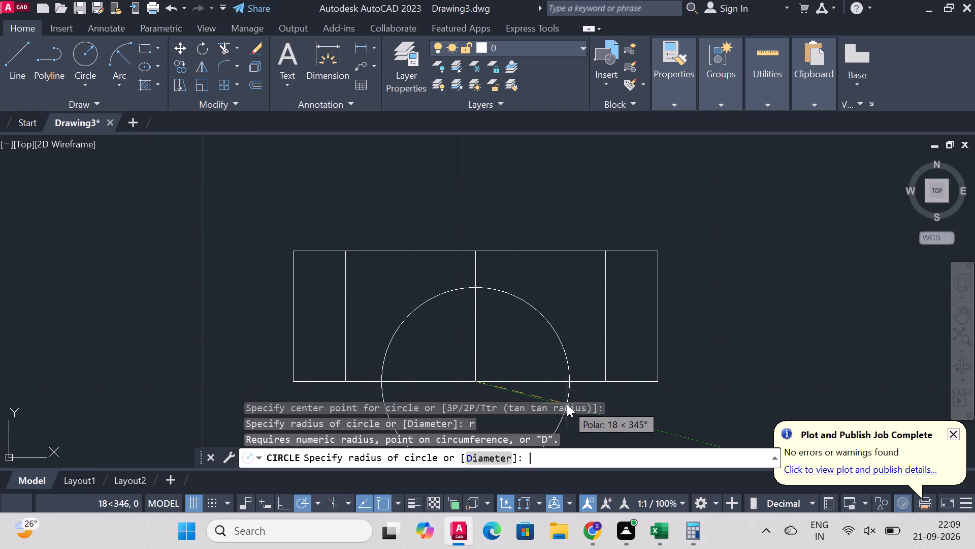
{"action": "type", "text": "25"}
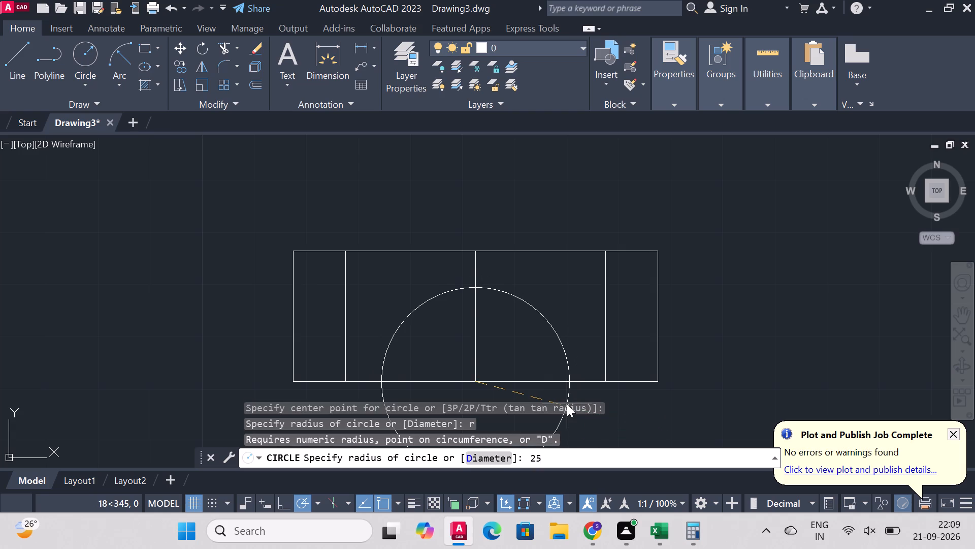
{"action": "key", "text": "Return"}
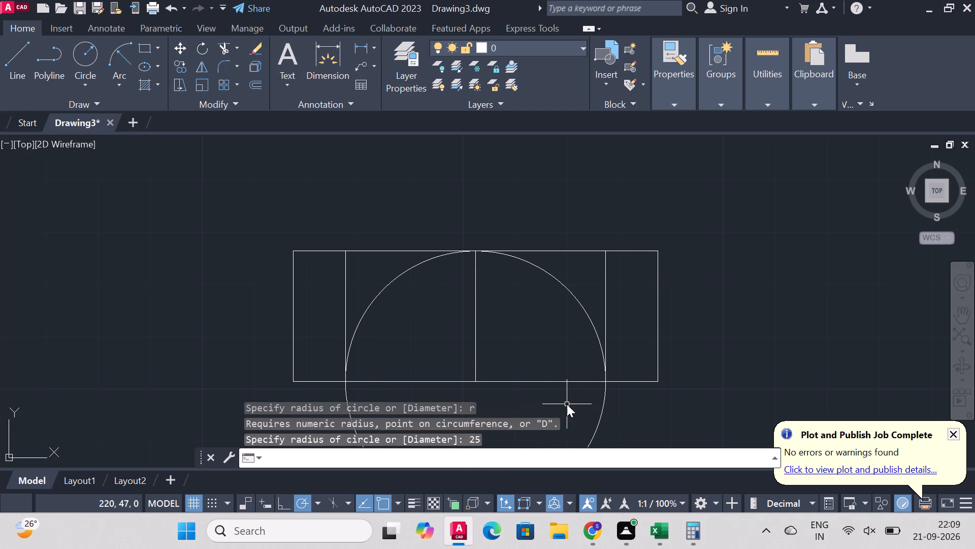
Trim away the circle's lower half and the two 25-unit bottom-edge segments beneath the remaining arch.
{"action": "scroll", "coordinate": [508, 340], "scroll_direction": "up", "scroll_amount": 2}
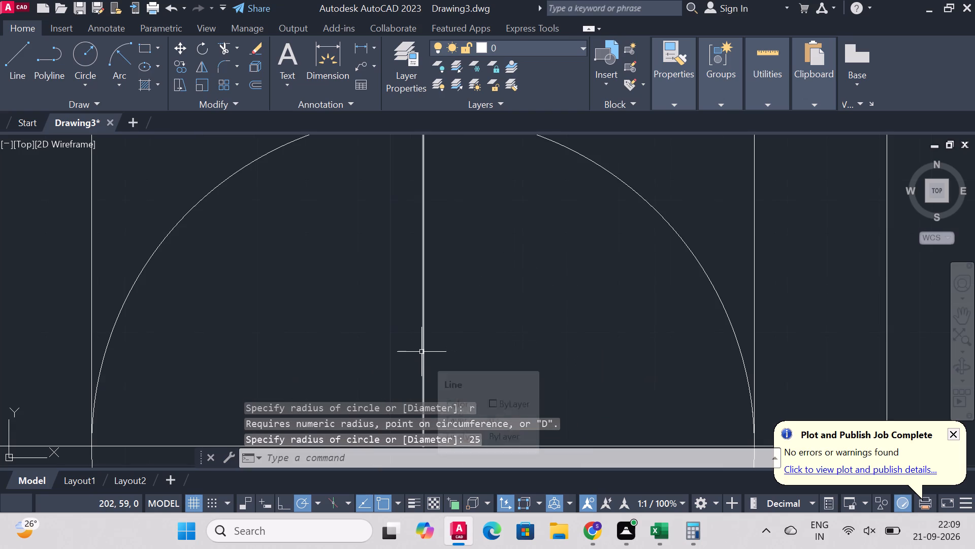
{"action": "scroll", "coordinate": [421, 352], "scroll_direction": "down", "scroll_amount": 1}
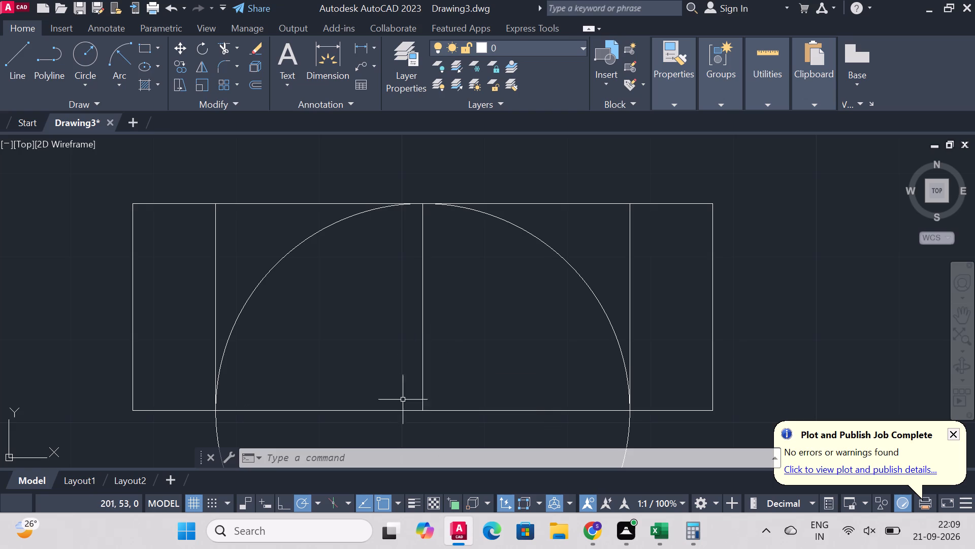
{"action": "left_click", "coordinate": [223, 51]}
{"action": "scroll", "coordinate": [284, 125], "scroll_direction": "down", "scroll_amount": 4}
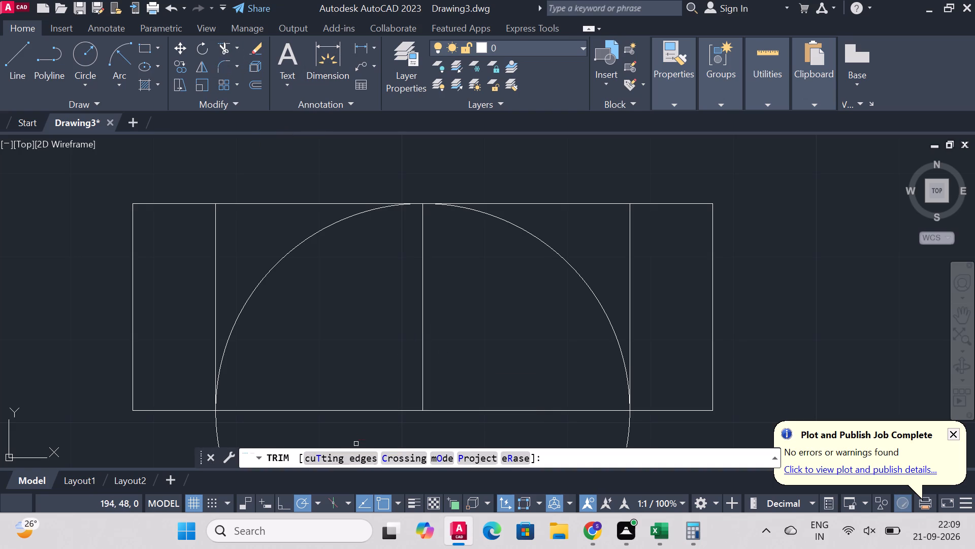
{"action": "scroll", "coordinate": [445, 350], "scroll_direction": "down", "scroll_amount": 3}
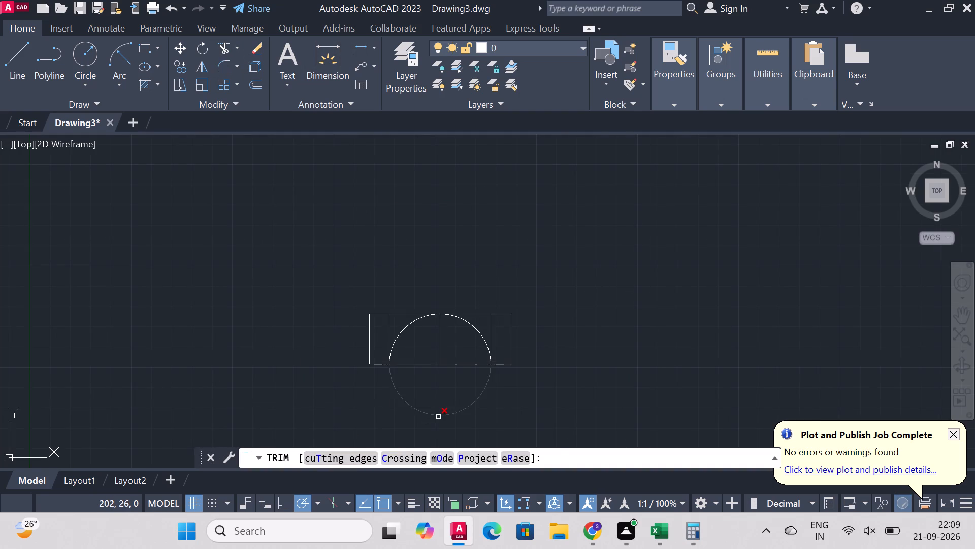
{"action": "left_click", "coordinate": [438, 417]}
{"action": "scroll", "coordinate": [439, 405], "scroll_direction": "up", "scroll_amount": 2}
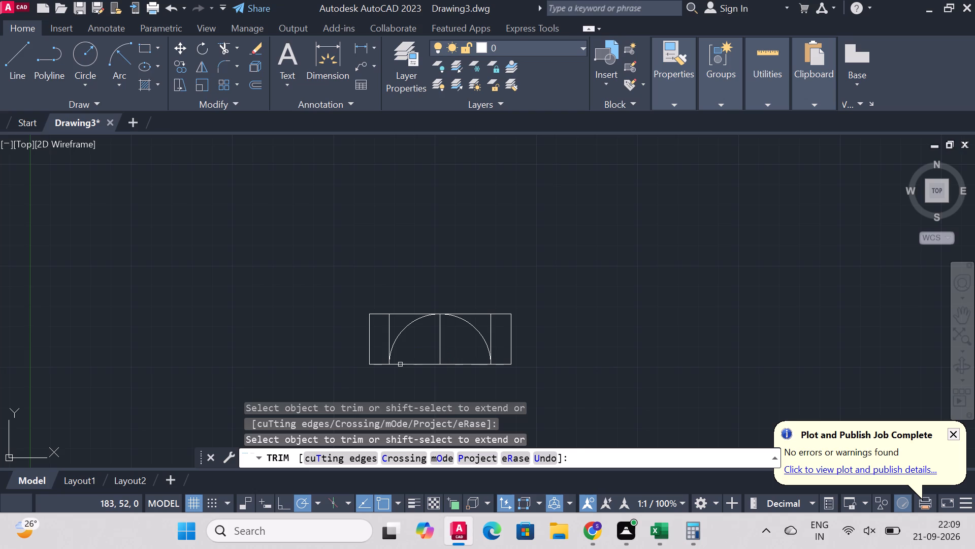
{"action": "left_click", "coordinate": [401, 363]}
{"action": "left_click", "coordinate": [454, 363]}
Examine the arch's right end where it meets the inner vertical line and the bottom edge.
{"action": "scroll", "coordinate": [492, 355], "scroll_direction": "up", "scroll_amount": 3}
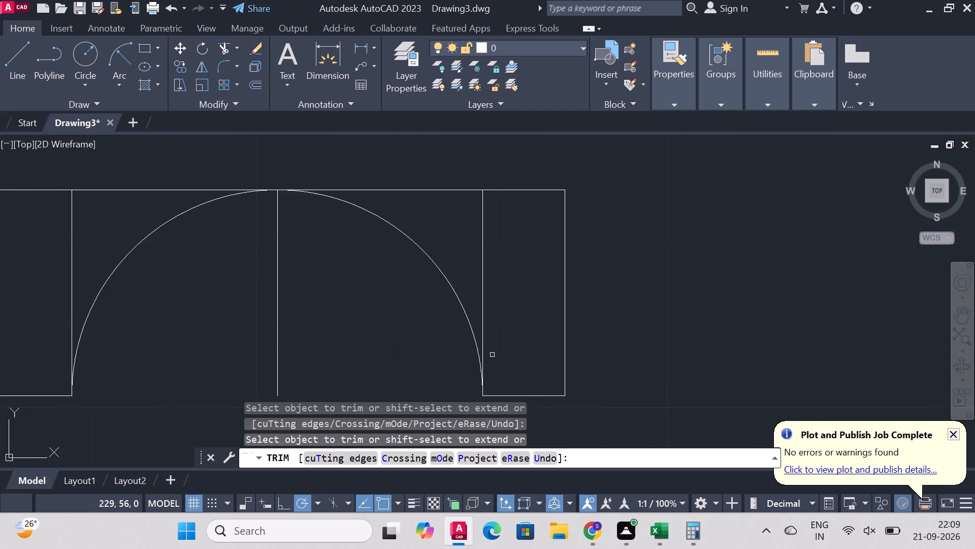
{"action": "scroll", "coordinate": [492, 356], "scroll_direction": "up", "scroll_amount": 2}
{"action": "scroll", "coordinate": [477, 363], "scroll_direction": "down", "scroll_amount": 3}
{"action": "scroll", "coordinate": [468, 390], "scroll_direction": "up", "scroll_amount": 3}
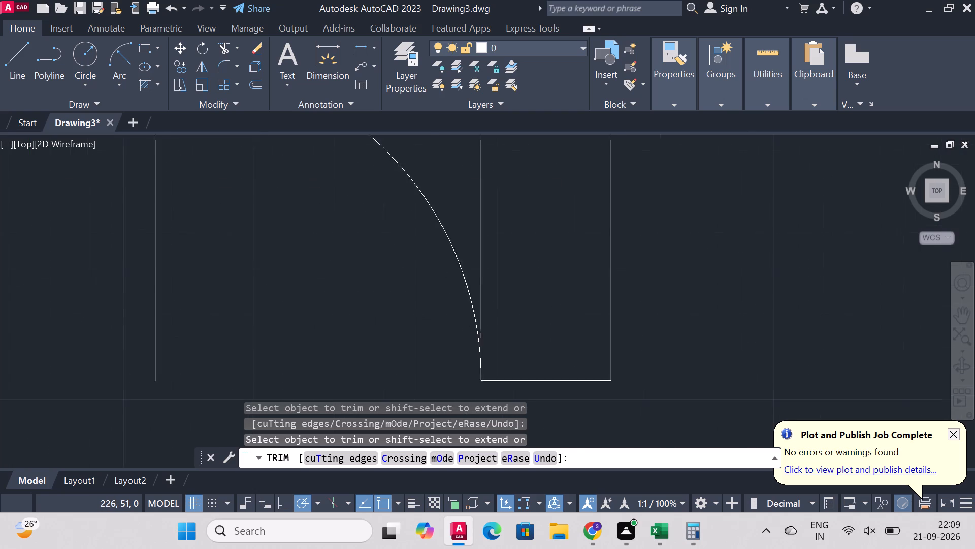
{"action": "scroll", "coordinate": [468, 390], "scroll_direction": "up", "scroll_amount": 4}
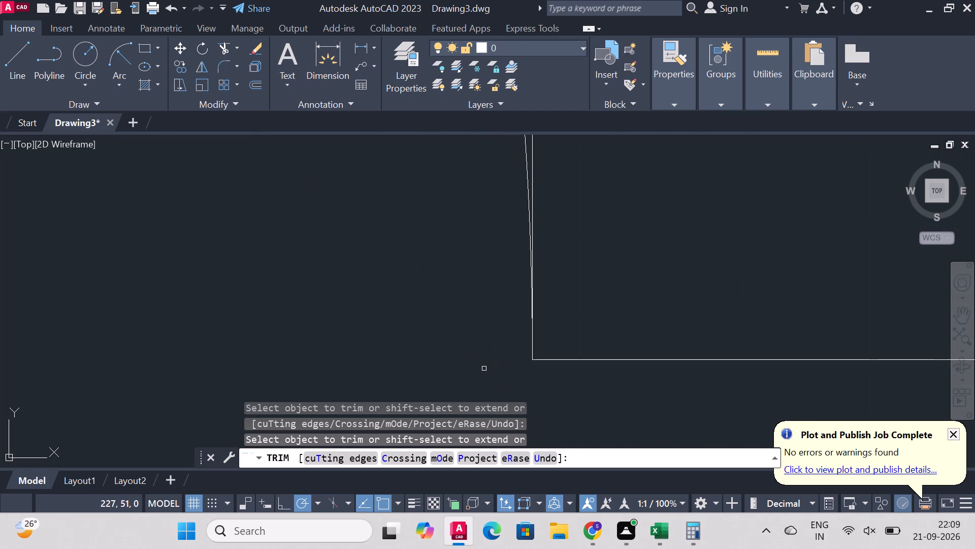
{"action": "scroll", "coordinate": [485, 367], "scroll_direction": "down", "scroll_amount": 3}
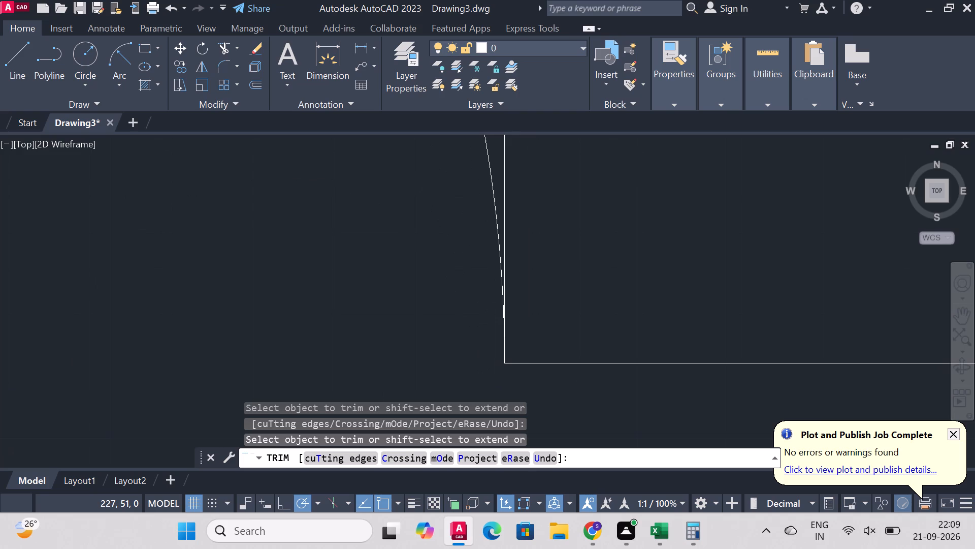
{"action": "scroll", "coordinate": [499, 326], "scroll_direction": "down", "scroll_amount": 2}
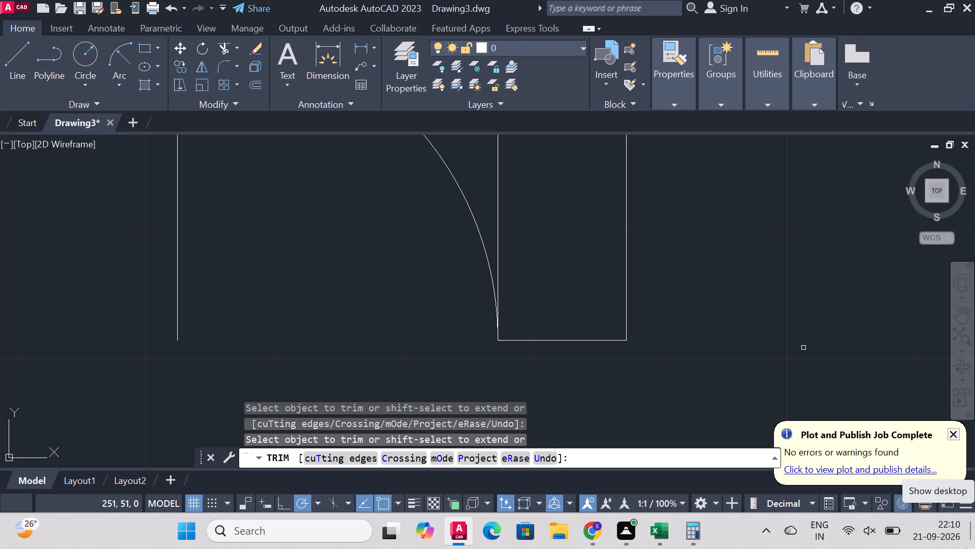
Draw a circle of diameter 10 centred on the top end of the left inner vertical line.
{"action": "scroll", "coordinate": [547, 238], "scroll_direction": "down", "scroll_amount": 5}
{"action": "scroll", "coordinate": [469, 210], "scroll_direction": "up", "scroll_amount": 1}
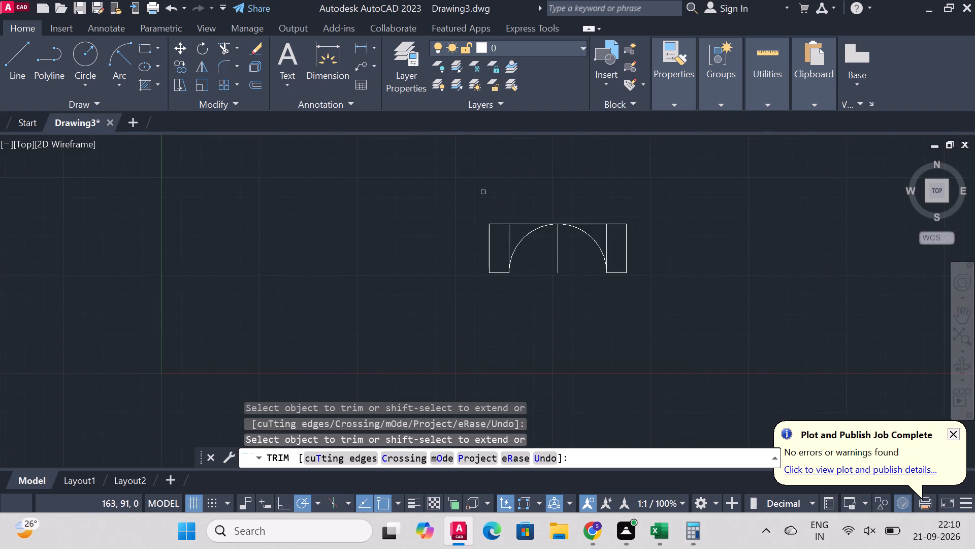
{"action": "scroll", "coordinate": [483, 192], "scroll_direction": "up", "scroll_amount": 1}
{"action": "scroll", "coordinate": [567, 228], "scroll_direction": "up", "scroll_amount": 1}
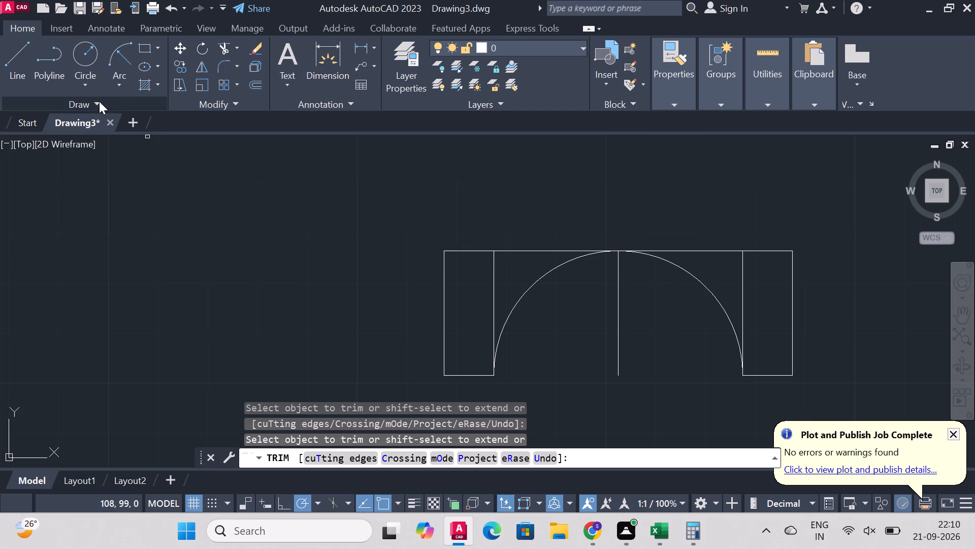
{"action": "left_click", "coordinate": [83, 57]}
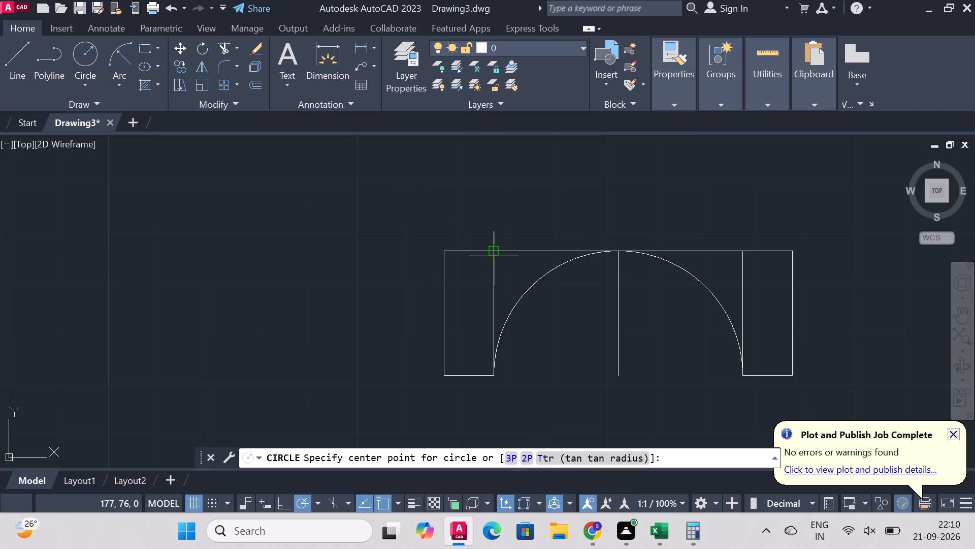
{"action": "left_click", "coordinate": [494, 253]}
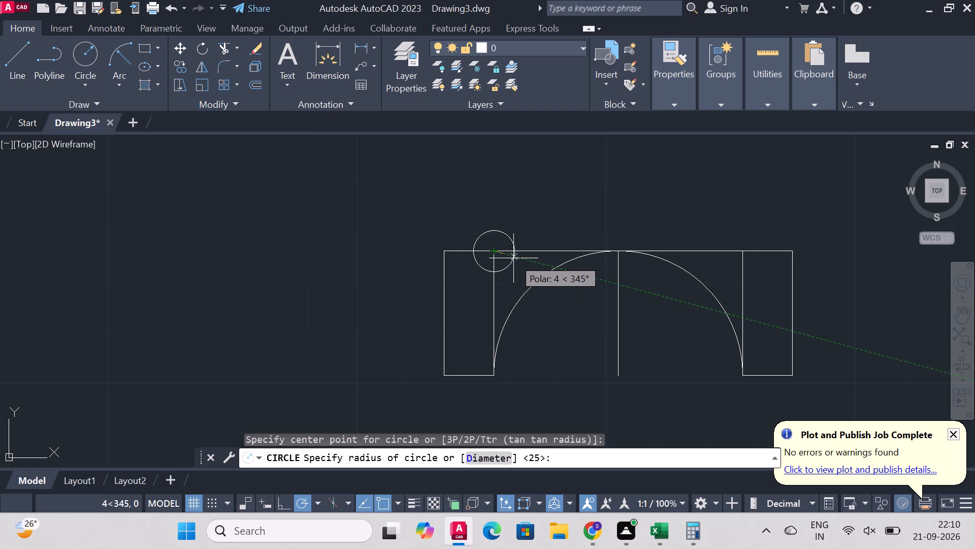
{"action": "key", "text": "d"}
{"action": "key", "text": "Return"}
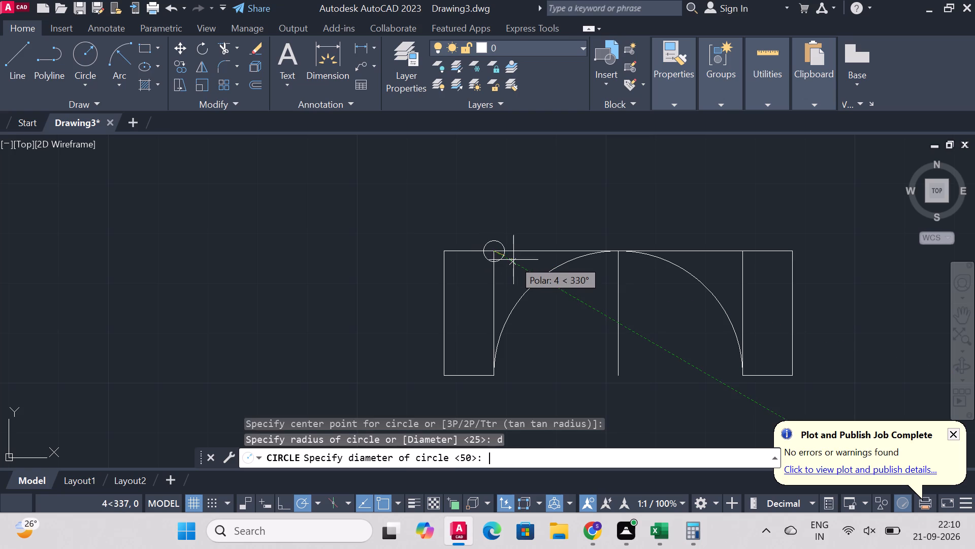
{"action": "key", "text": "1"}
{"action": "key", "text": "0"}
{"action": "key", "text": "Return"}
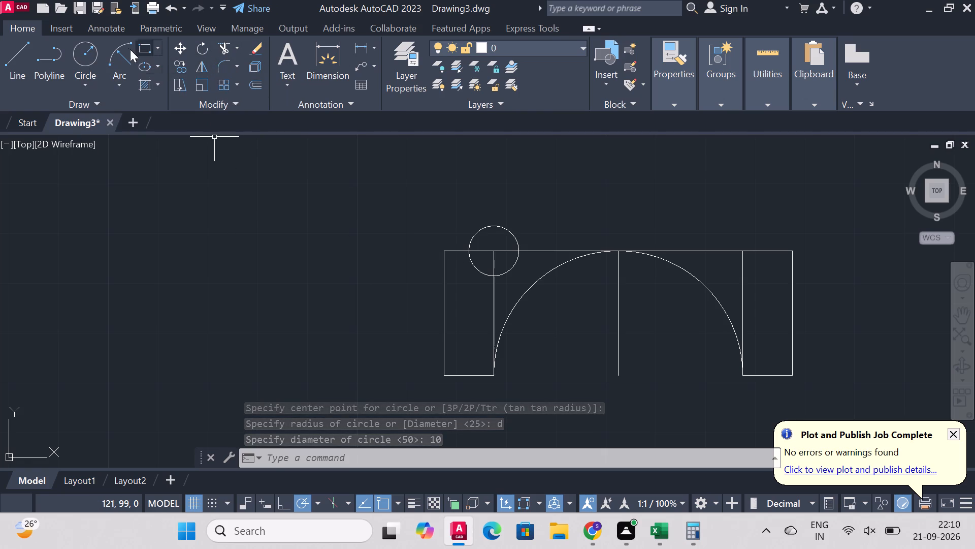
Draw a circle of diameter 10 centred on the top end of the right inner vertical line.
{"action": "left_click", "coordinate": [71, 55]}
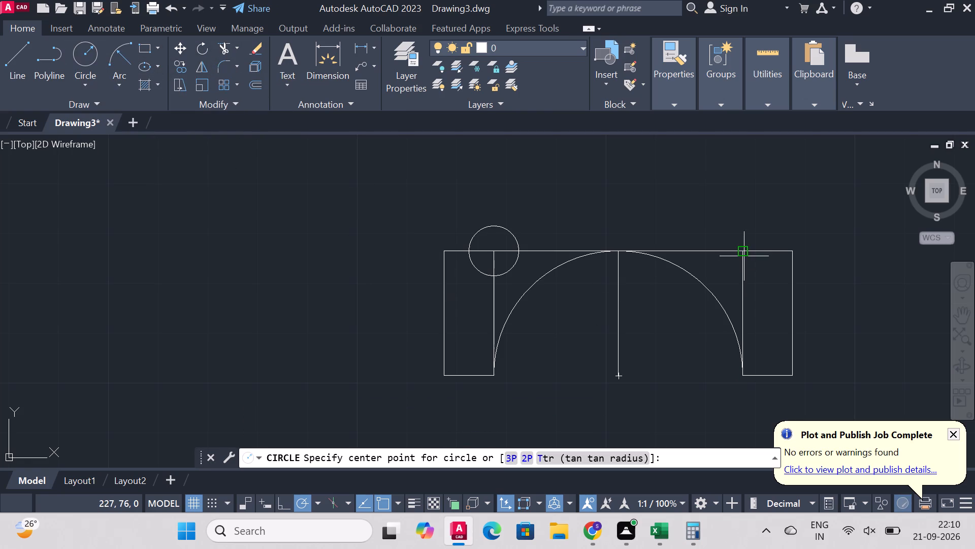
{"action": "left_click", "coordinate": [744, 251]}
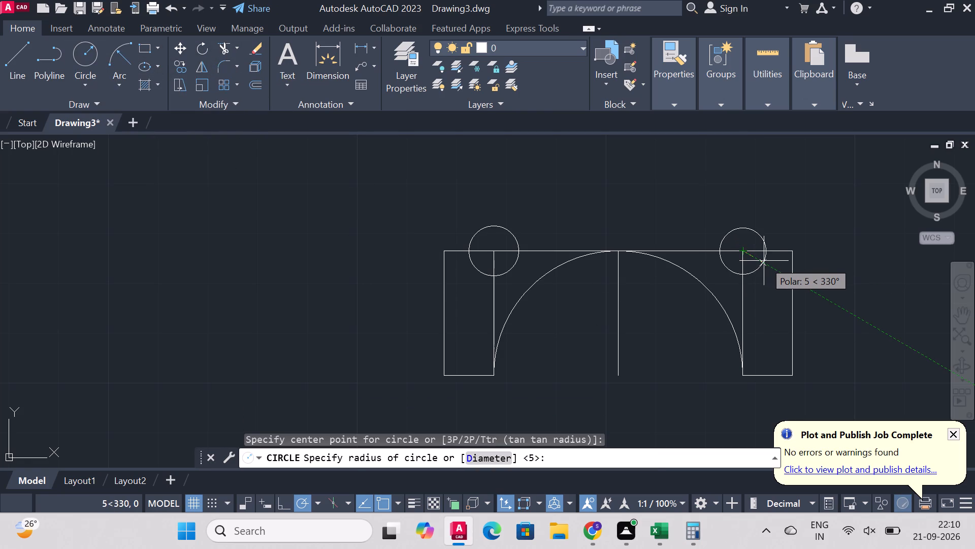
{"action": "key", "text": "d"}
{"action": "key", "text": "Return"}
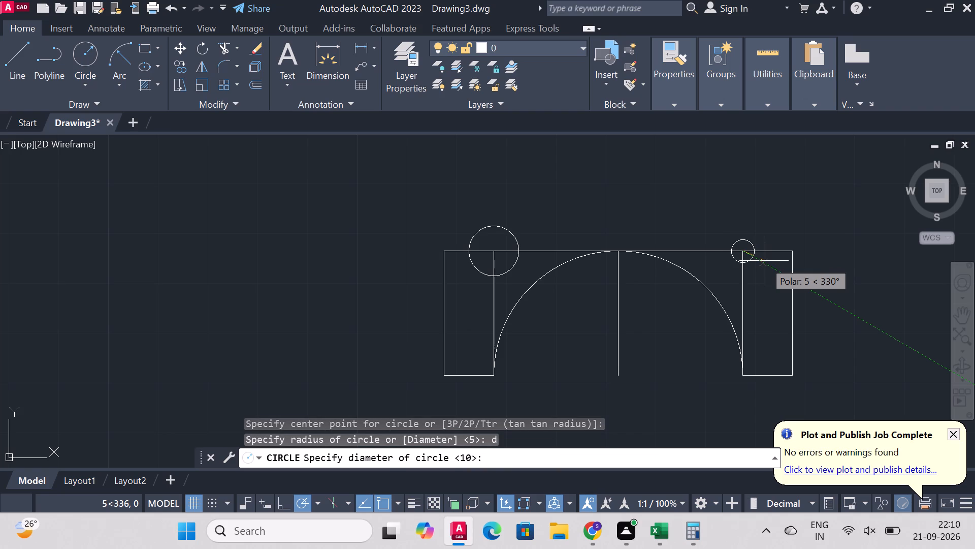
{"action": "key", "text": "1"}
{"action": "key", "text": "0"}
{"action": "key", "text": "Return"}
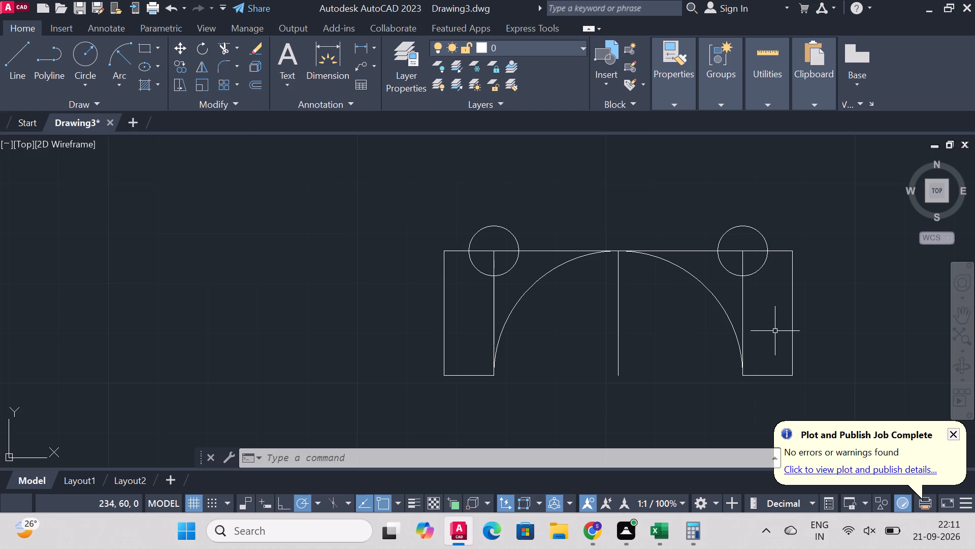
Draw a 65-unit vertical line upward from the top-left corner of the arched base.
{"action": "left_click", "coordinate": [12, 60]}
{"action": "scroll", "coordinate": [639, 251], "scroll_direction": "down", "scroll_amount": 4}
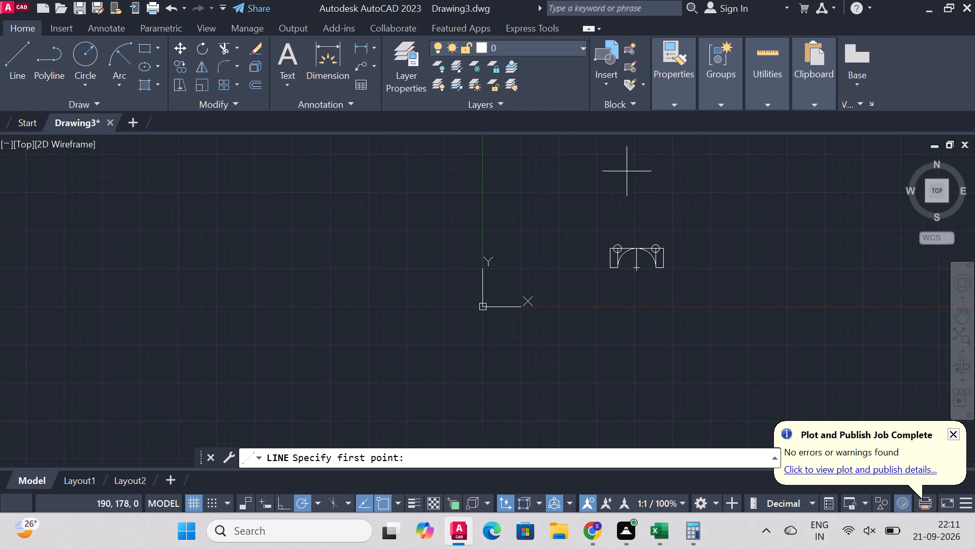
{"action": "scroll", "coordinate": [627, 170], "scroll_direction": "up", "scroll_amount": 2}
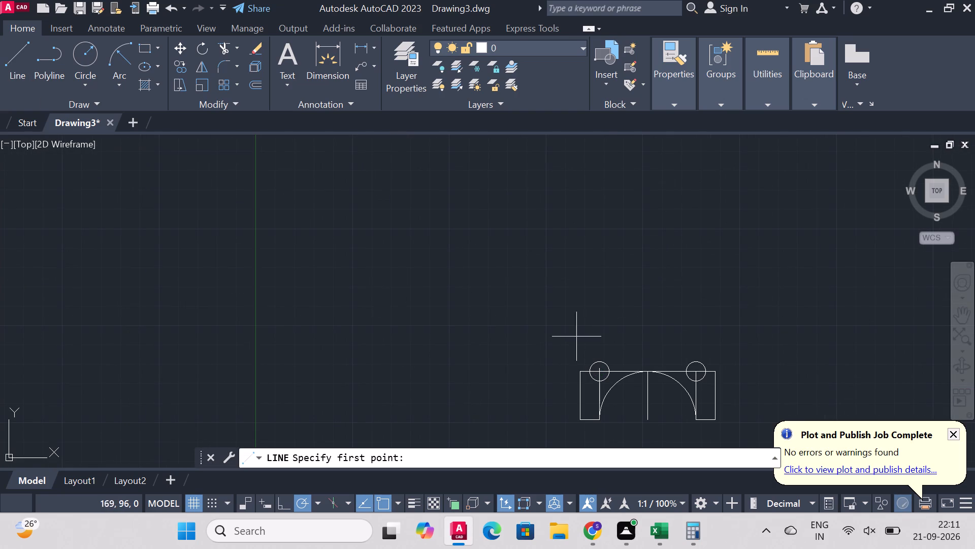
{"action": "left_click", "coordinate": [577, 373]}
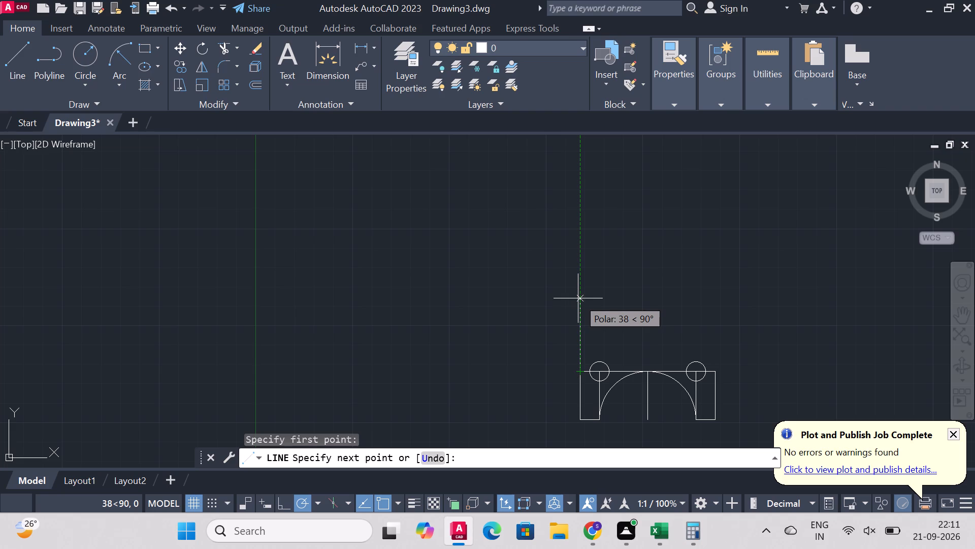
{"action": "type", "text": "65"}
{"action": "key", "text": "Return"}
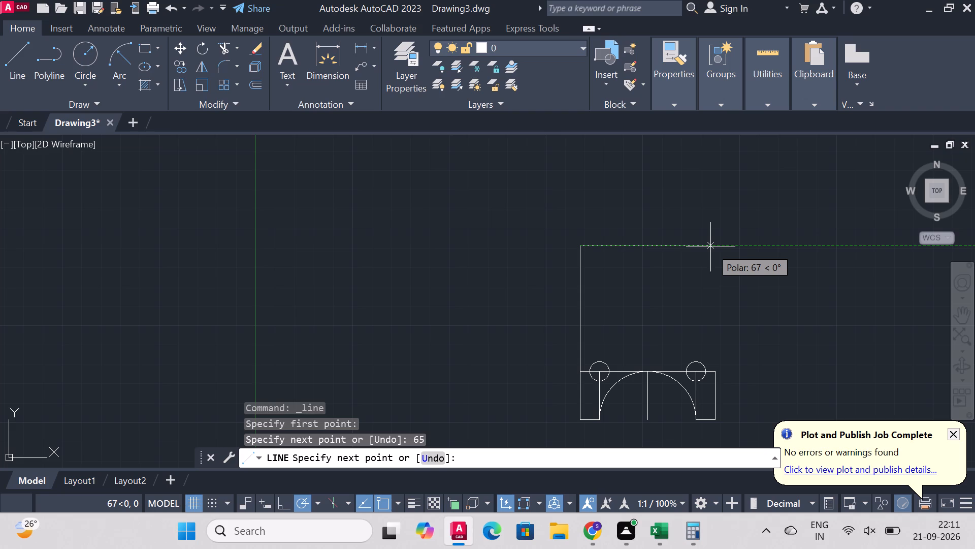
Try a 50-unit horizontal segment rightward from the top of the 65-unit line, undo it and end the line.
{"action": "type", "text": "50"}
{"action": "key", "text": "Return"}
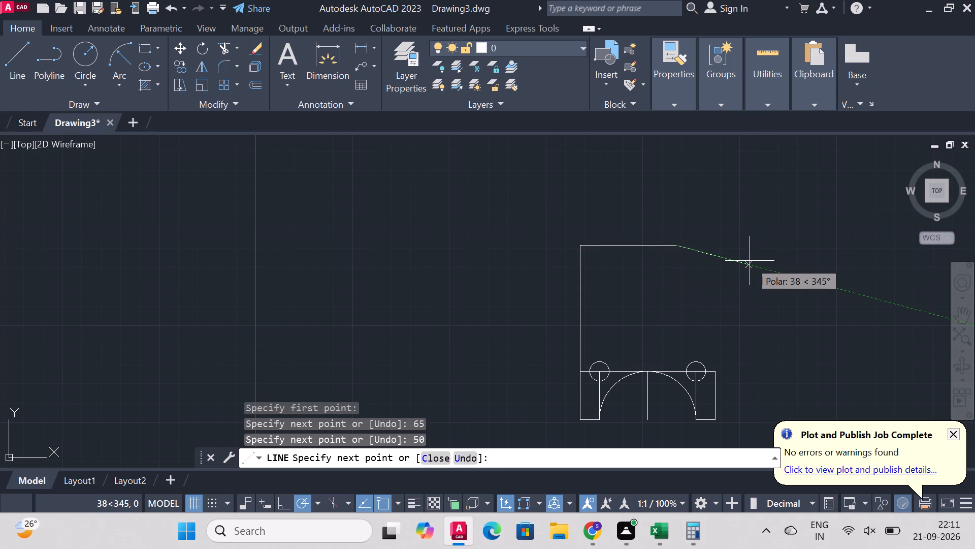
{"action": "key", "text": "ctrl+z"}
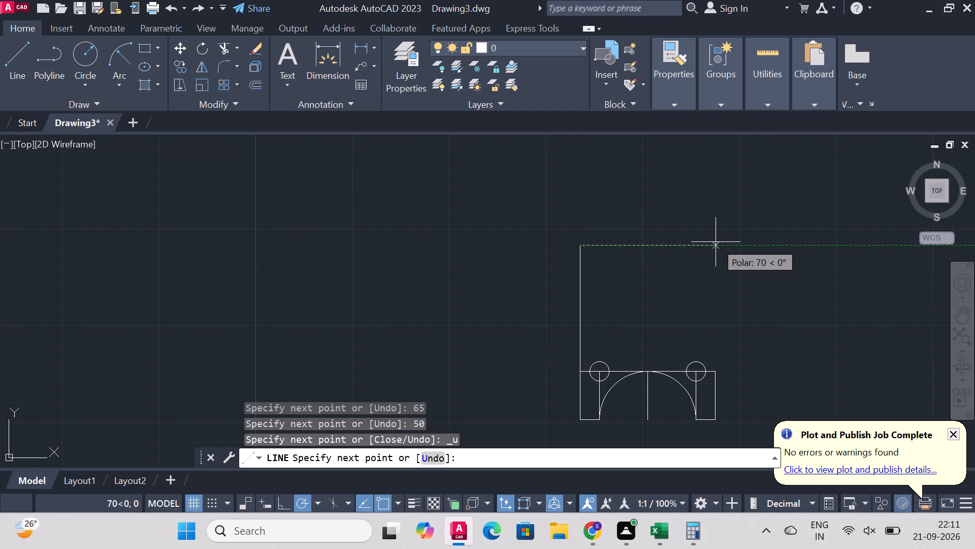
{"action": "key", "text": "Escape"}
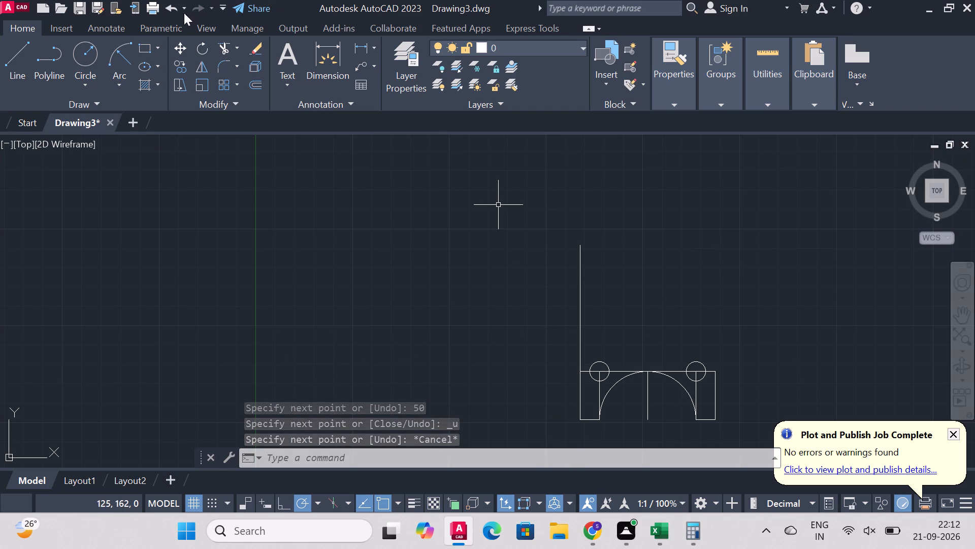
Draw a 65-unit line up from the midpoint of the base's top edge and join it horizontally to the left vertical line's top end.
{"action": "left_click", "coordinate": [16, 49]}
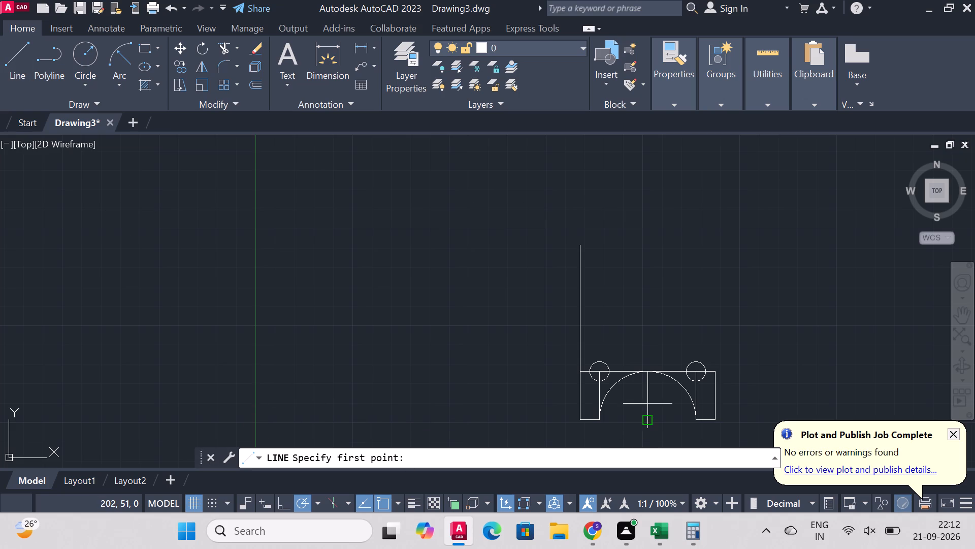
{"action": "left_click", "coordinate": [649, 372]}
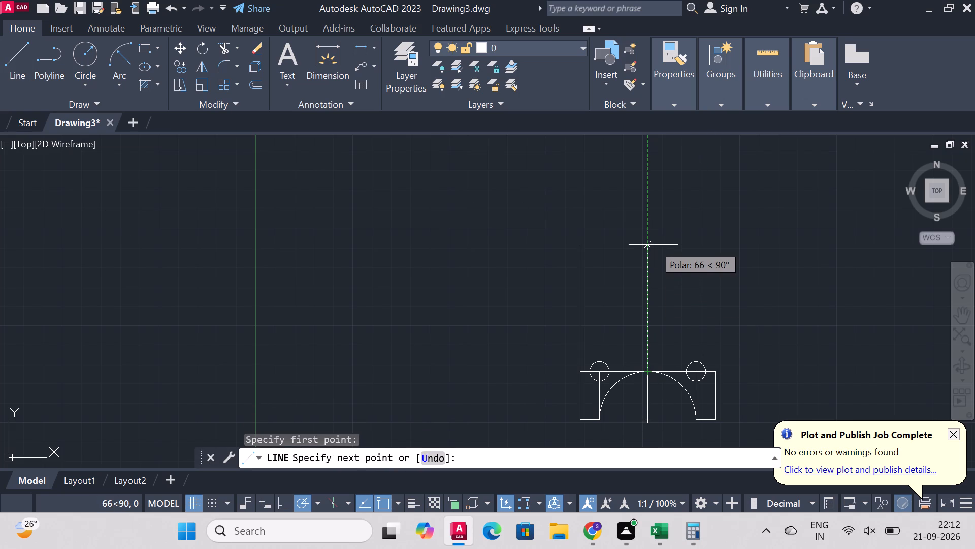
{"action": "type", "text": "65"}
{"action": "key", "text": "Return"}
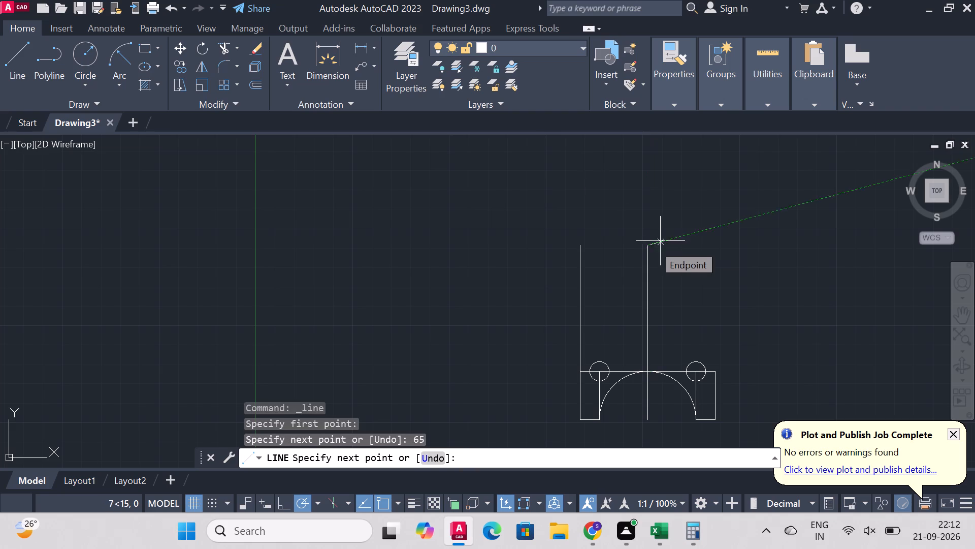
{"action": "left_click", "coordinate": [575, 242]}
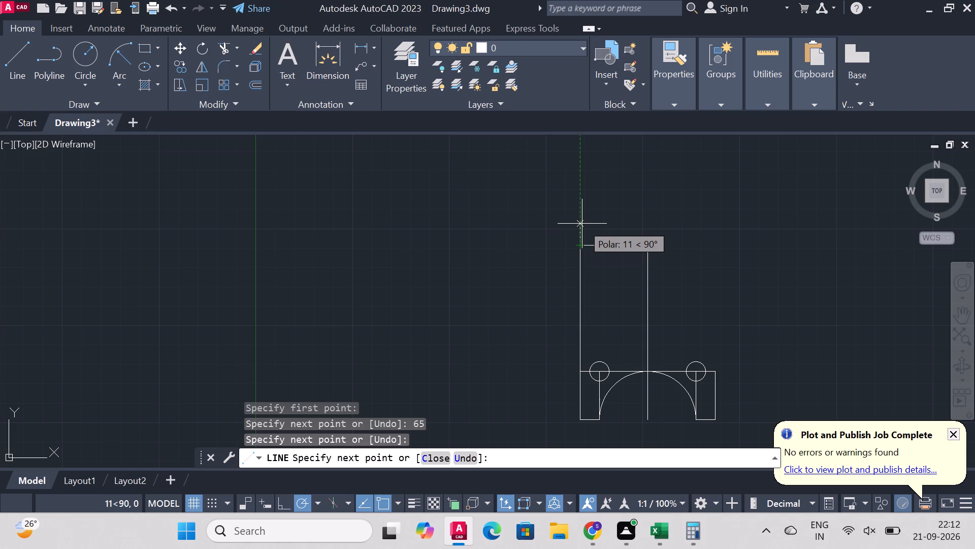
Continue the outline 10 units up from the left corner, and horizontally right to a point beyond the base's right edge.
{"action": "type", "text": "10"}
{"action": "key", "text": "Return"}
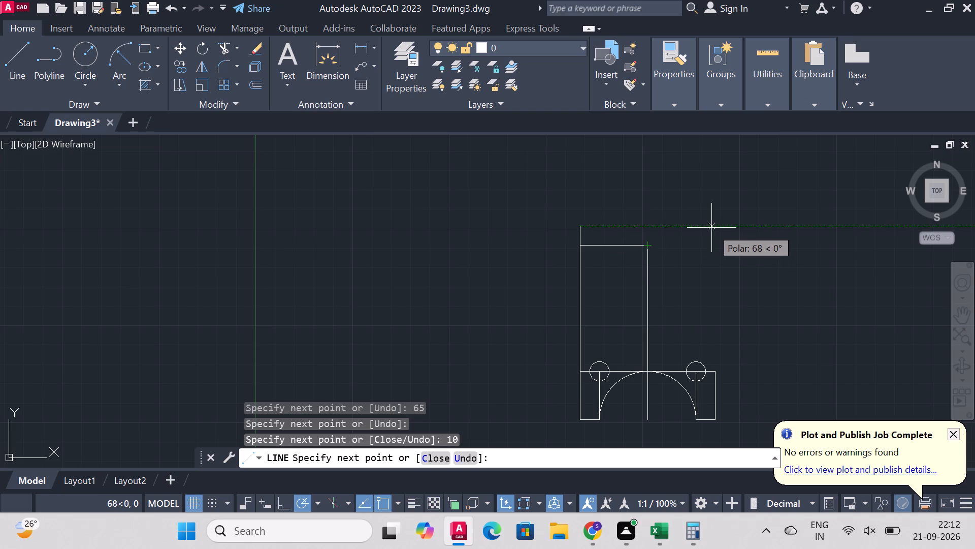
{"action": "left_click", "coordinate": [735, 227]}
{"action": "right_click", "coordinate": [737, 228]}
{"action": "left_click", "coordinate": [790, 238]}
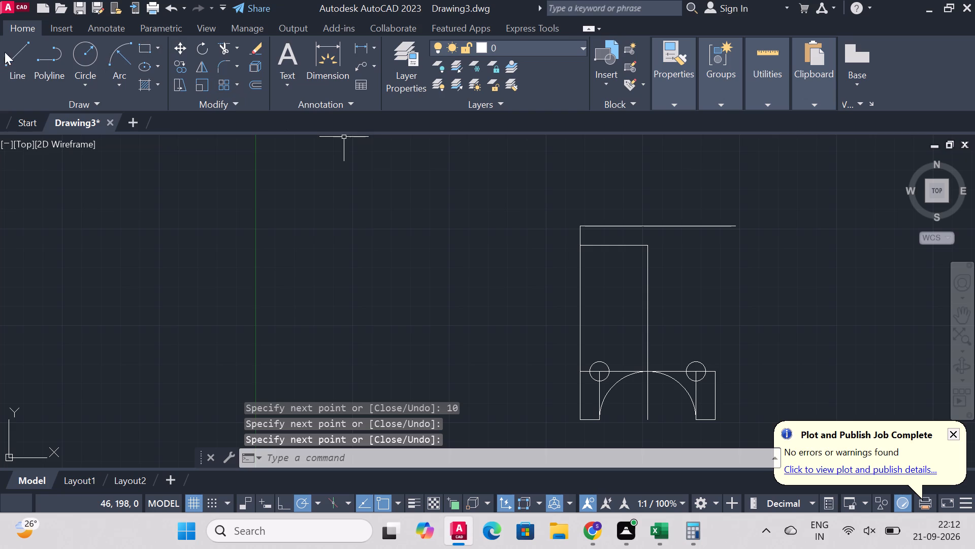
From the centre line's upper end, draw connected lines up to the top edge, 25 units left, and down to the lower horizontal line.
{"action": "left_click", "coordinate": [25, 44]}
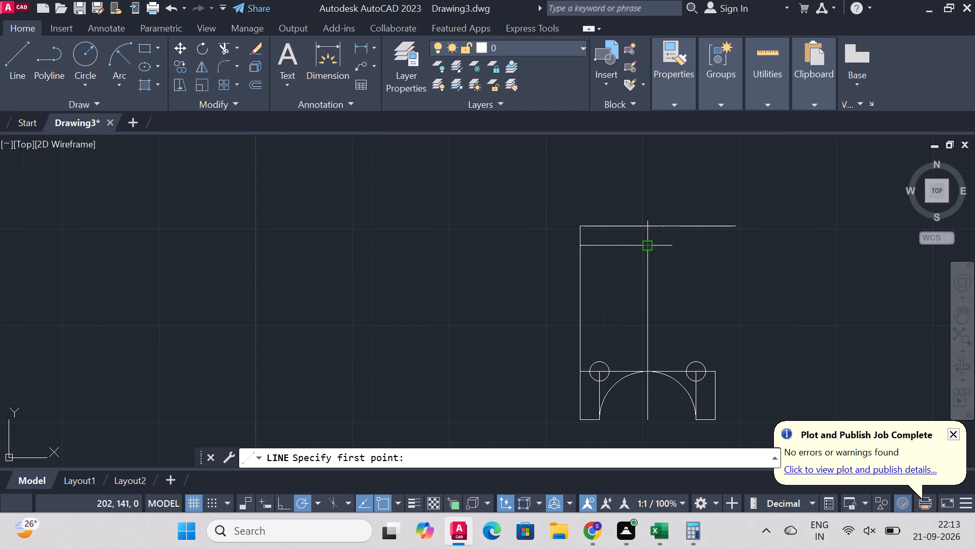
{"action": "left_click", "coordinate": [648, 248]}
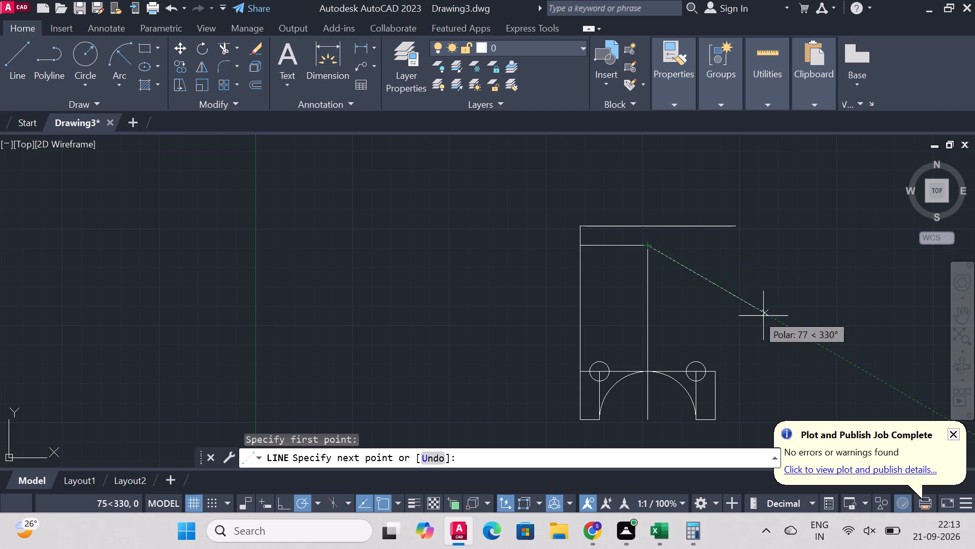
{"action": "left_click", "coordinate": [647, 229]}
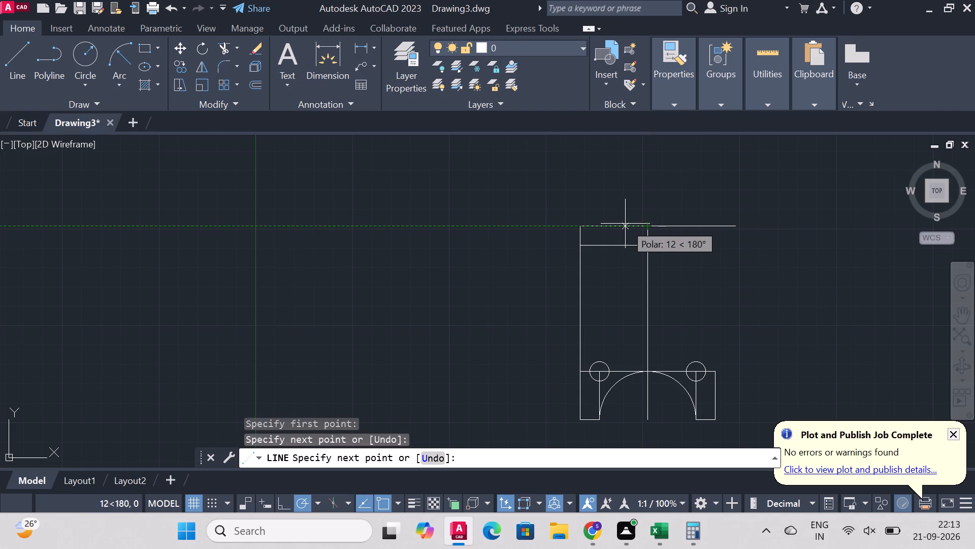
{"action": "type", "text": "25"}
{"action": "key", "text": "Return"}
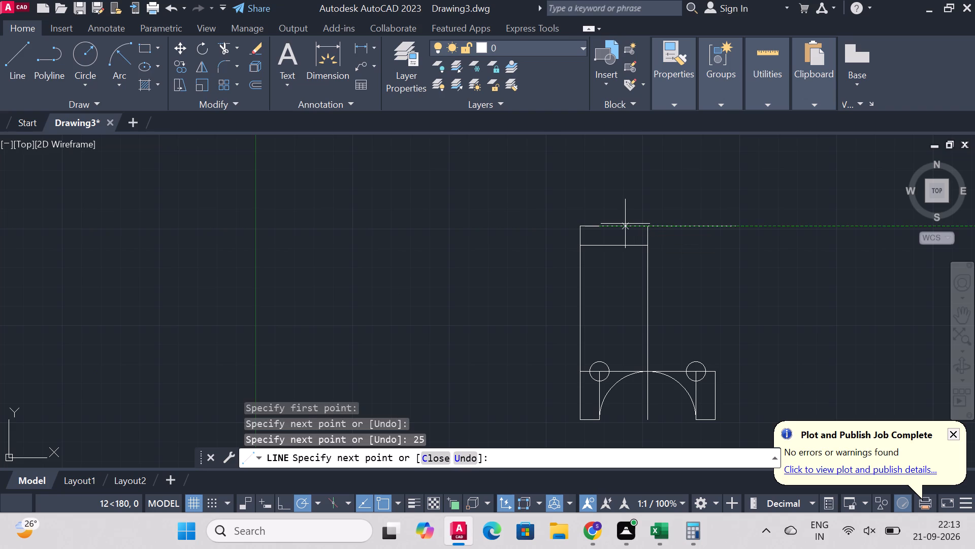
{"action": "left_click", "coordinate": [597, 244]}
{"action": "right_click", "coordinate": [597, 244]}
{"action": "left_click", "coordinate": [632, 249]}
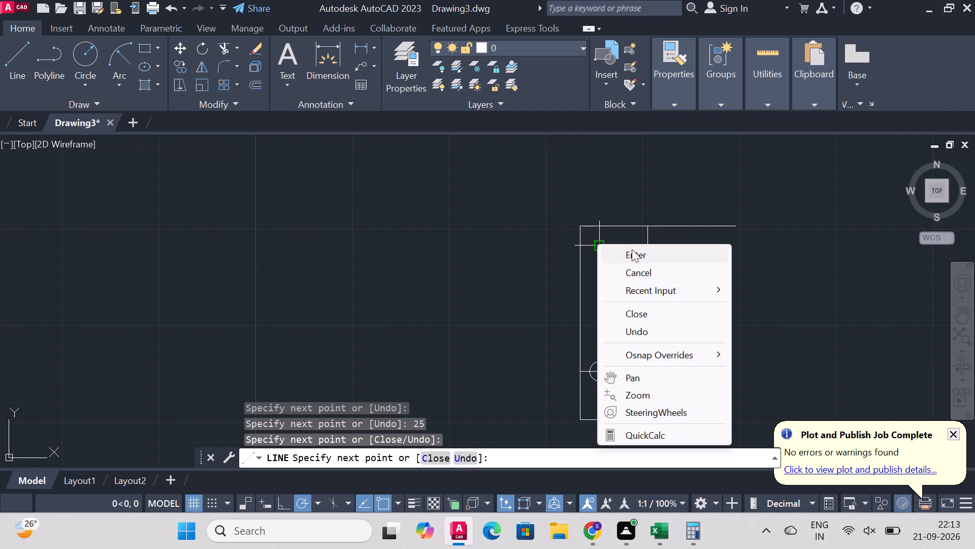
From the lower end of the short vertical line, draw connected lines 10 units down, 50 units right, and up to the top edge.
{"action": "left_click", "coordinate": [32, 47]}
{"action": "left_click", "coordinate": [13, 41]}
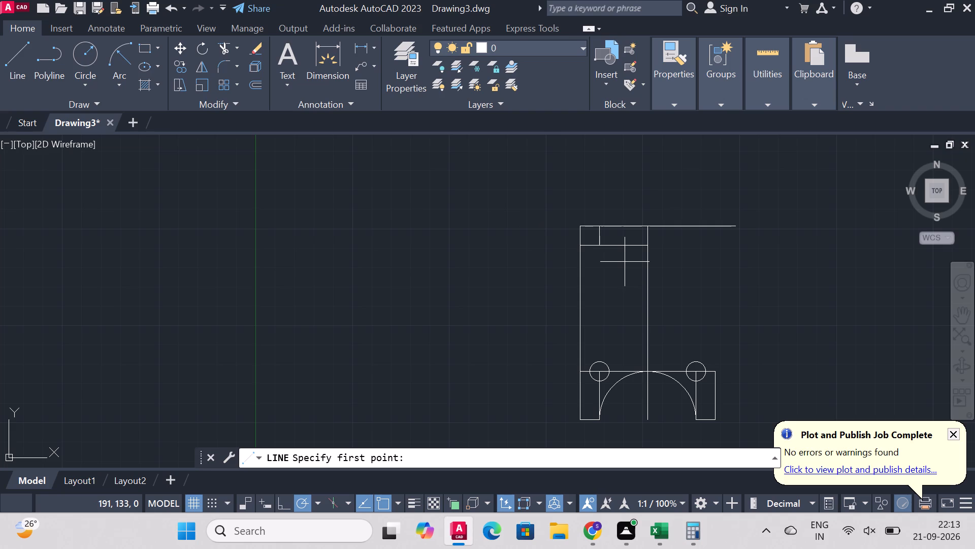
{"action": "scroll", "coordinate": [789, 159], "scroll_direction": "up", "scroll_amount": 2}
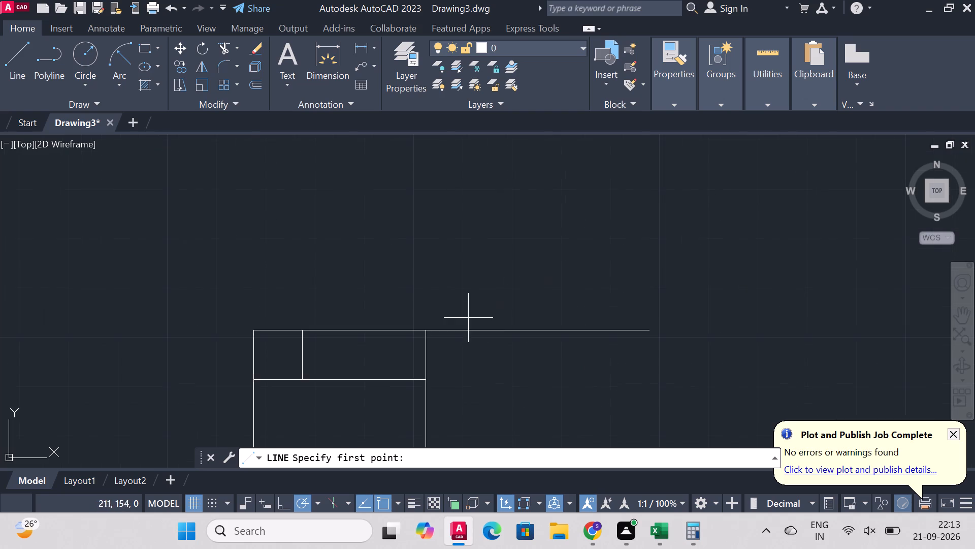
{"action": "scroll", "coordinate": [466, 308], "scroll_direction": "down", "scroll_amount": 2}
{"action": "scroll", "coordinate": [401, 360], "scroll_direction": "up", "scroll_amount": 1}
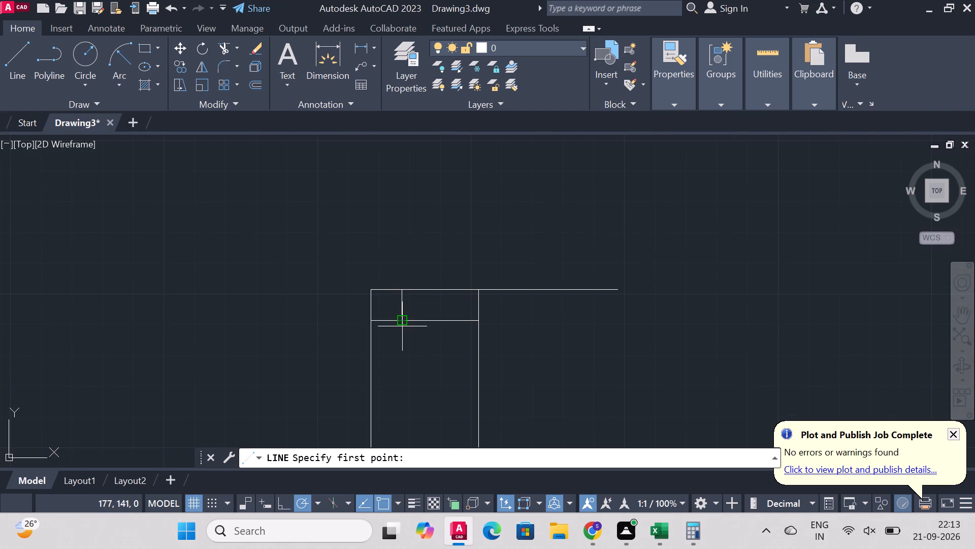
{"action": "left_click", "coordinate": [403, 323]}
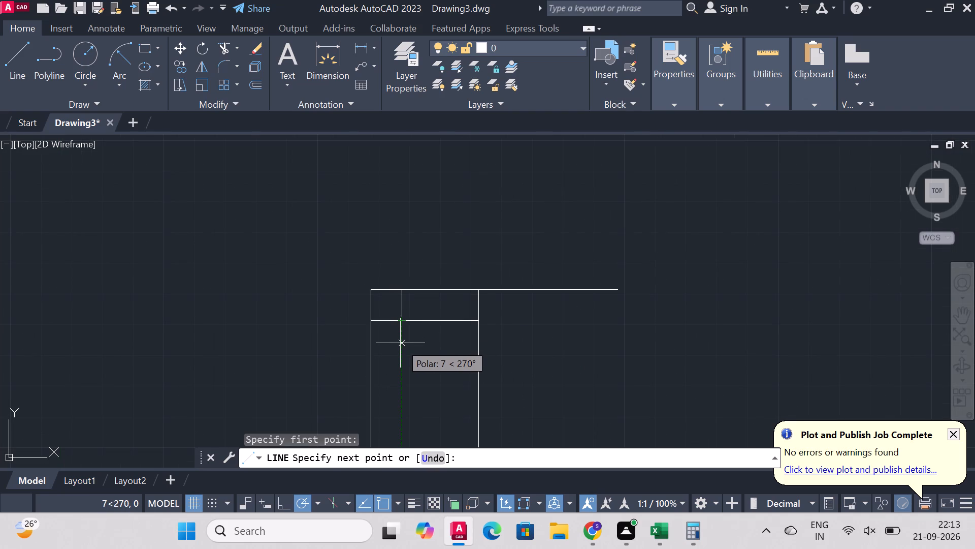
{"action": "type", "text": "10"}
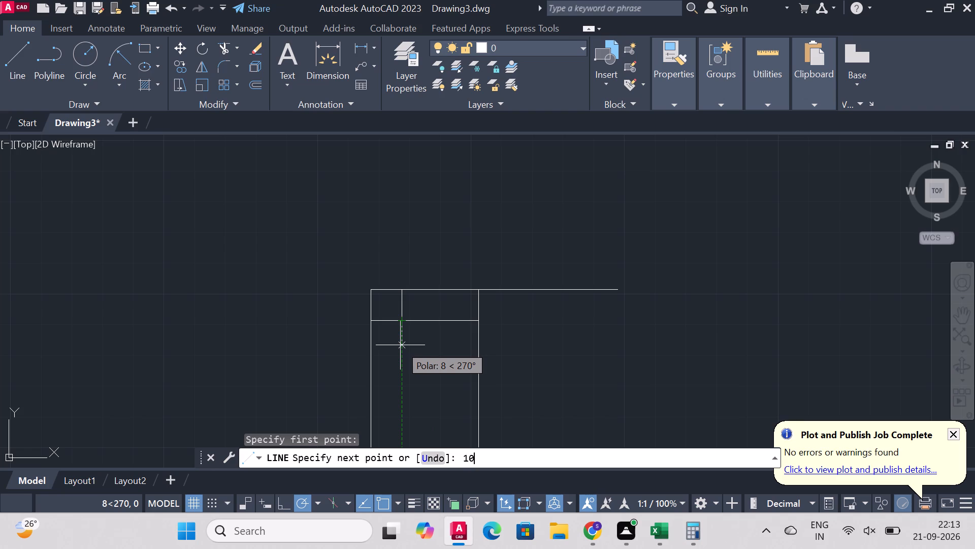
{"action": "key", "text": "Return"}
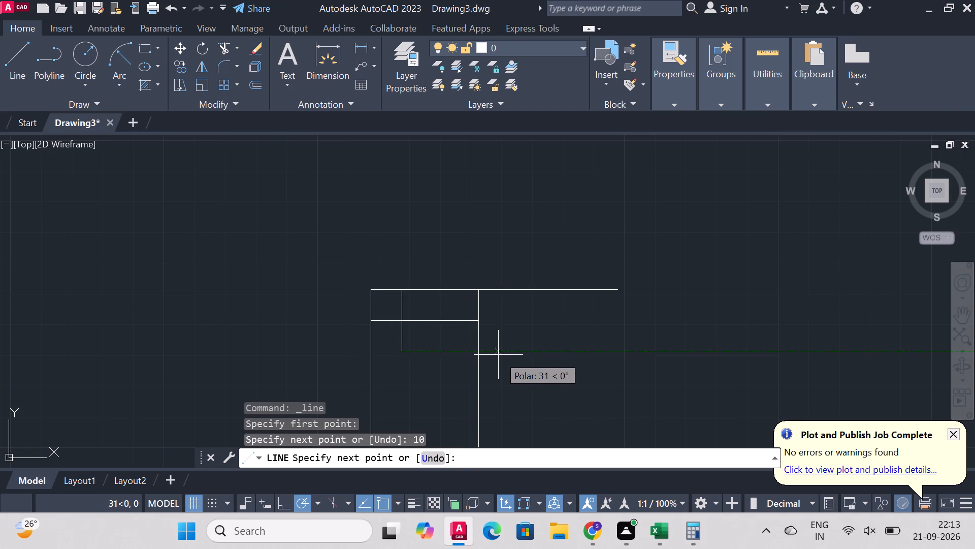
{"action": "type", "text": "50"}
{"action": "key", "text": "Return"}
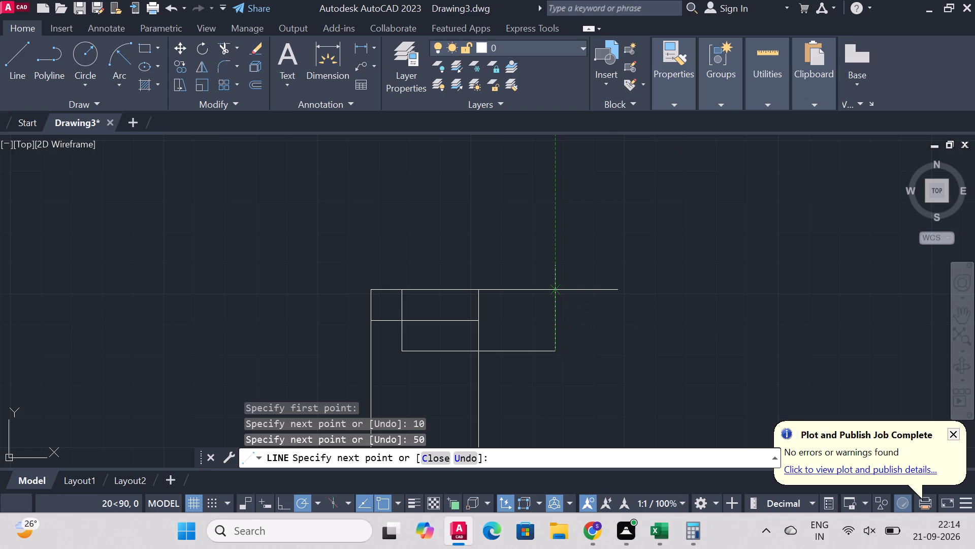
{"action": "left_click", "coordinate": [555, 293]}
{"action": "right_click", "coordinate": [554, 292]}
{"action": "left_click", "coordinate": [615, 302]}
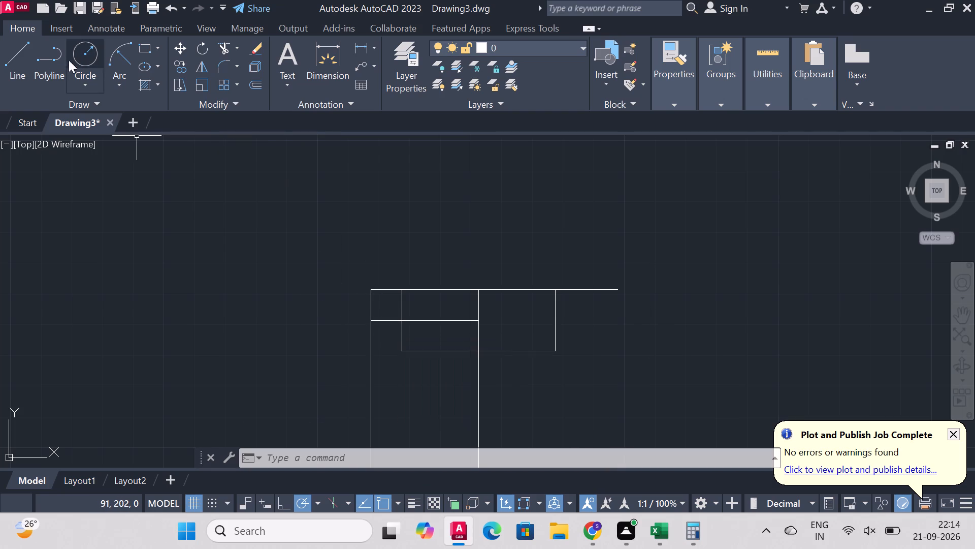
Draw a 15-unit horizontal line rightward from the centre line at the level of the lower horizontal line.
{"action": "left_click", "coordinate": [27, 53]}
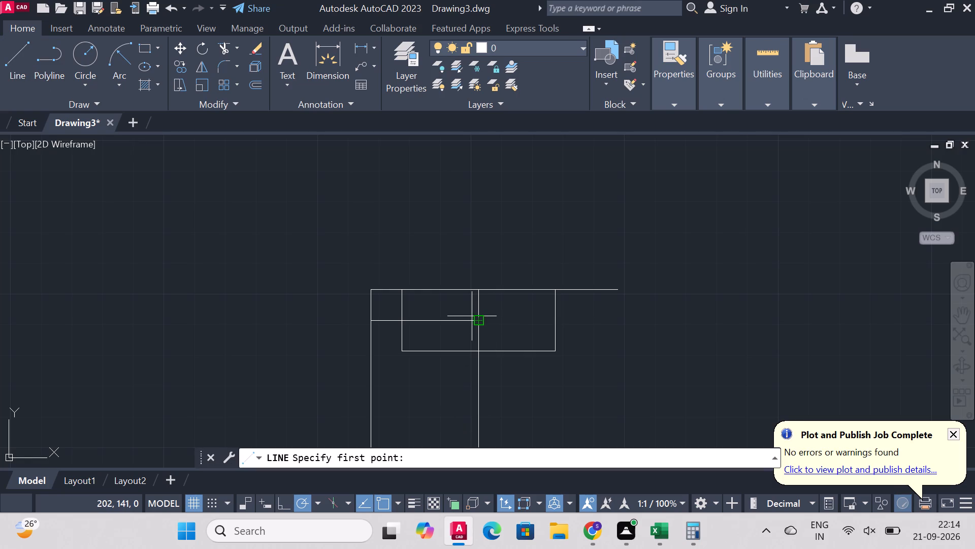
{"action": "left_click", "coordinate": [477, 320]}
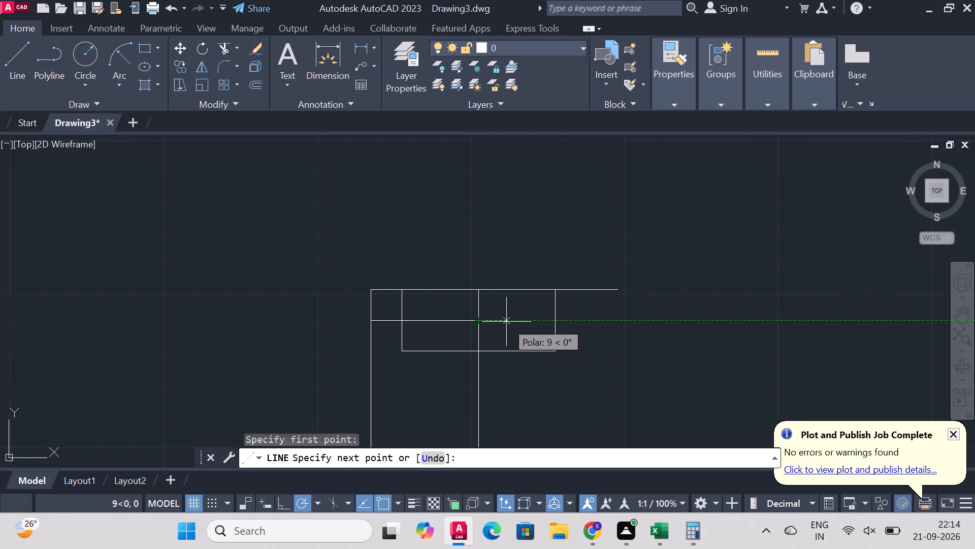
{"action": "type", "text": "15"}
{"action": "key", "text": "Return"}
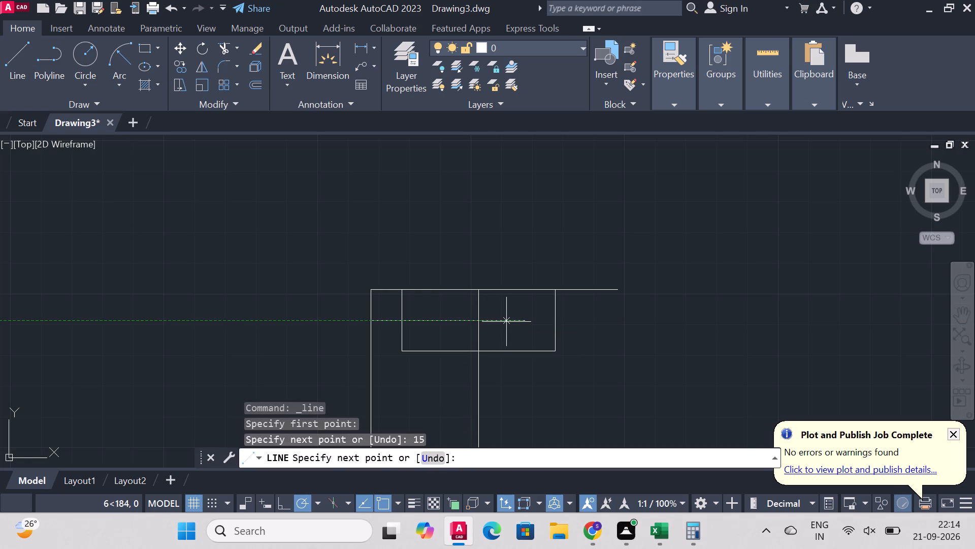
{"action": "right_click", "coordinate": [605, 351]}
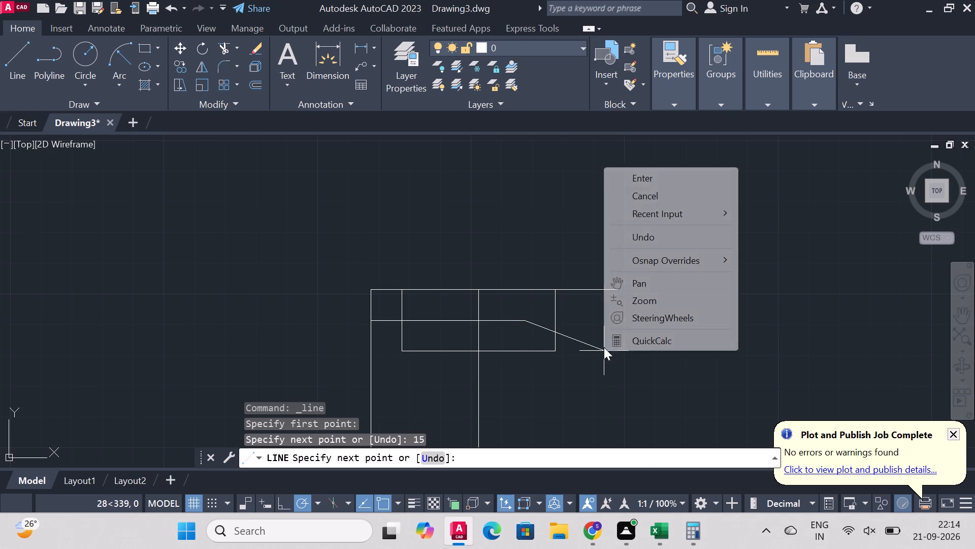
{"action": "left_click", "coordinate": [662, 185]}
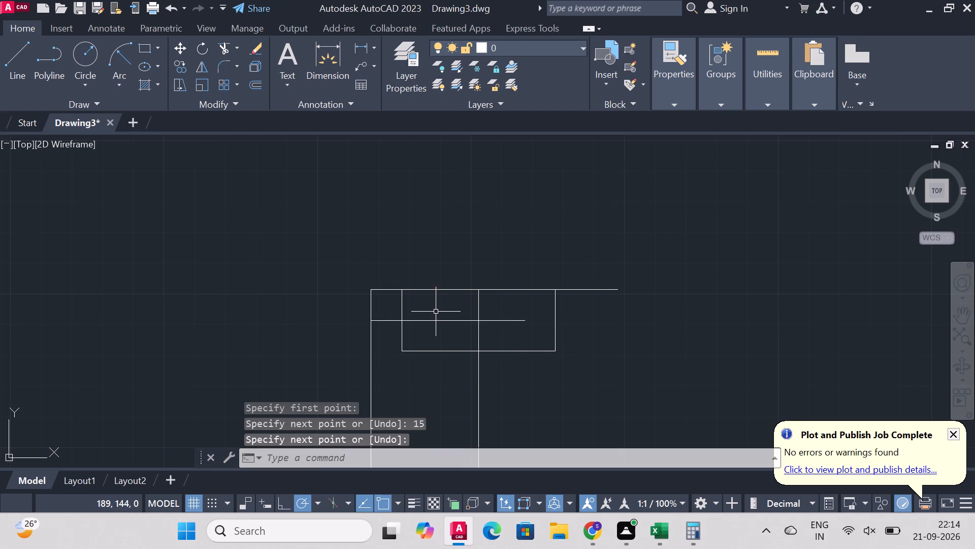
Delete the horizontal line running from the left vertical line to the centre line, below the top edge.
{"action": "left_click", "coordinate": [436, 319]}
{"action": "key", "text": "Delete"}
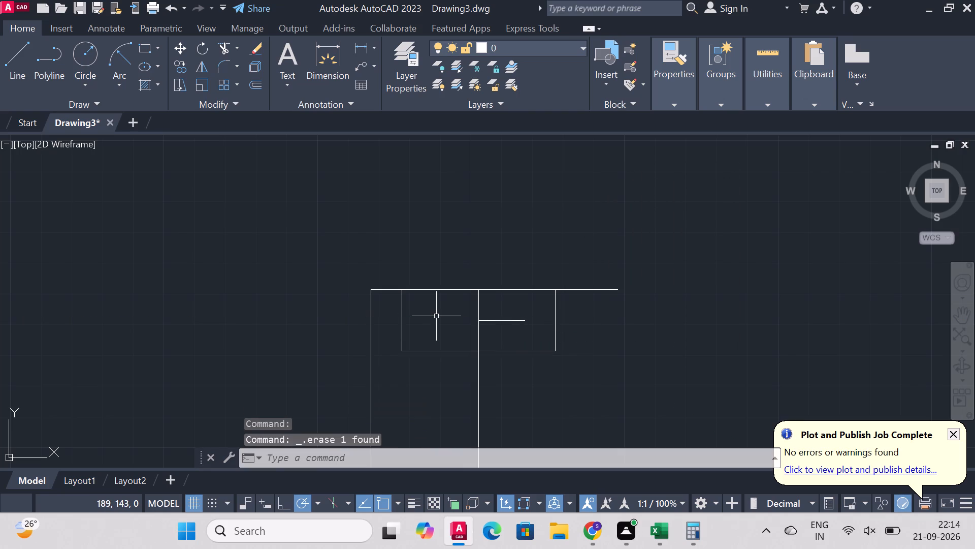
From the short horizontal line's start on the centre line, draw connected lines 15 units left and 5 units up.
{"action": "left_click", "coordinate": [12, 61]}
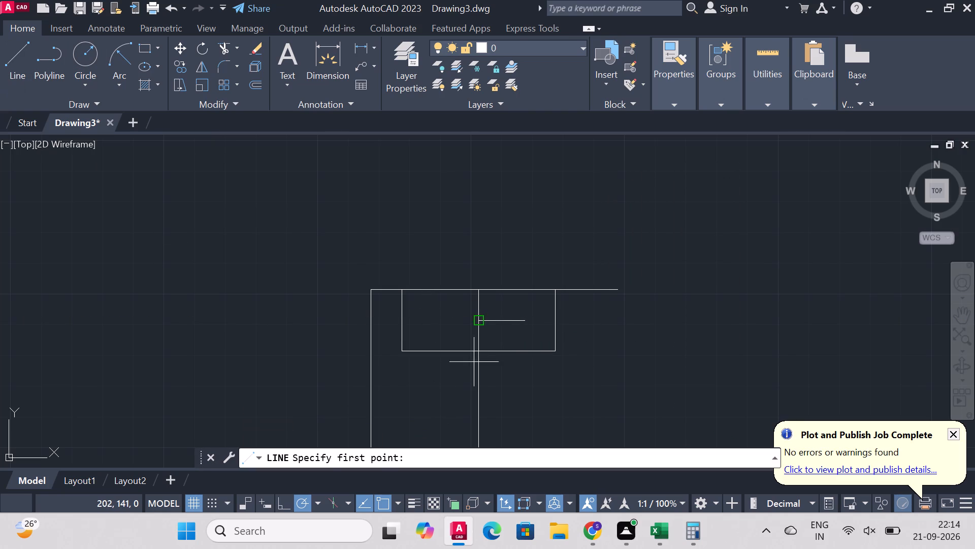
{"action": "left_click", "coordinate": [482, 319]}
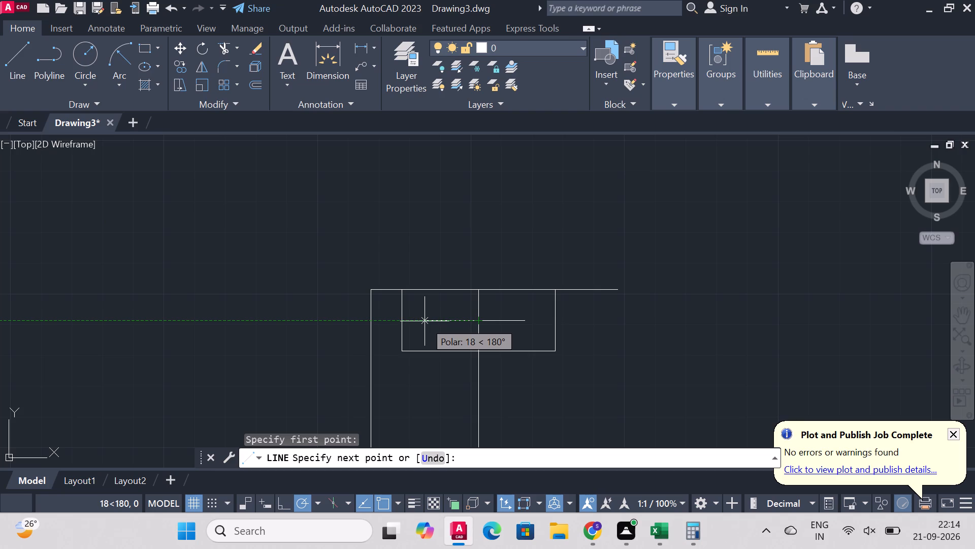
{"action": "type", "text": "15"}
{"action": "key", "text": "Return"}
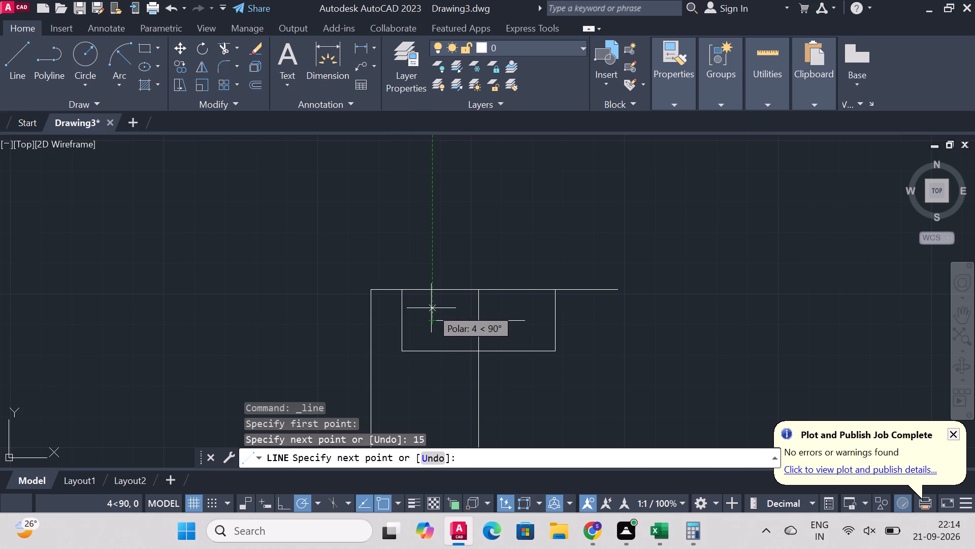
{"action": "key", "text": "5"}
{"action": "key", "text": "Return"}
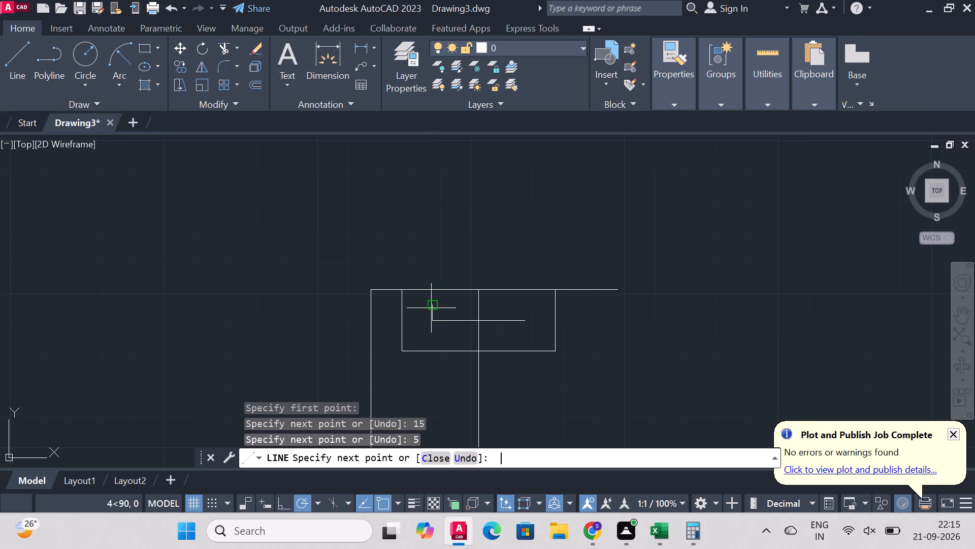
{"action": "right_click", "coordinate": [419, 288]}
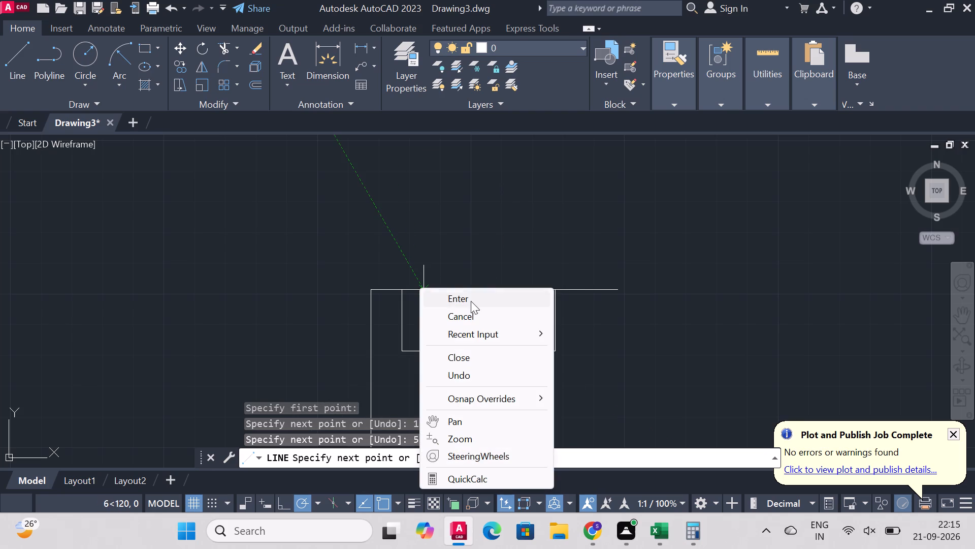
{"action": "left_click", "coordinate": [471, 301]}
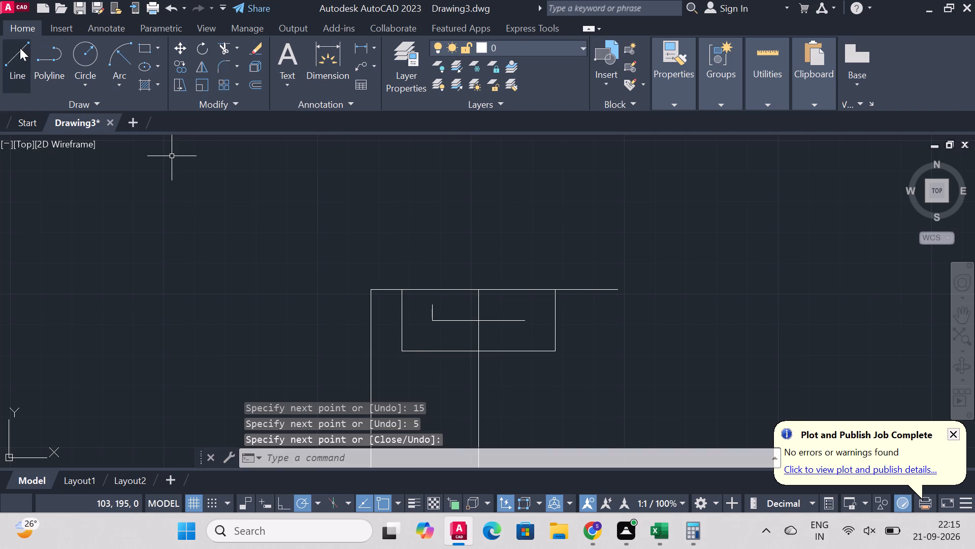
Start a line at the left end of the short horizontal line and draw it 5 units down.
{"action": "left_click", "coordinate": [20, 48]}
{"action": "scroll", "coordinate": [441, 330], "scroll_direction": "up", "scroll_amount": 1}
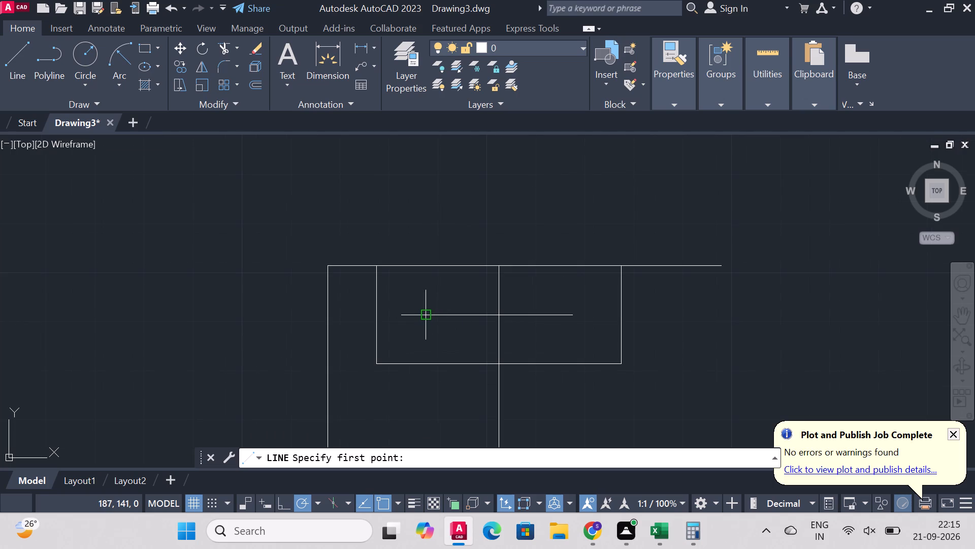
{"action": "left_click", "coordinate": [425, 316]}
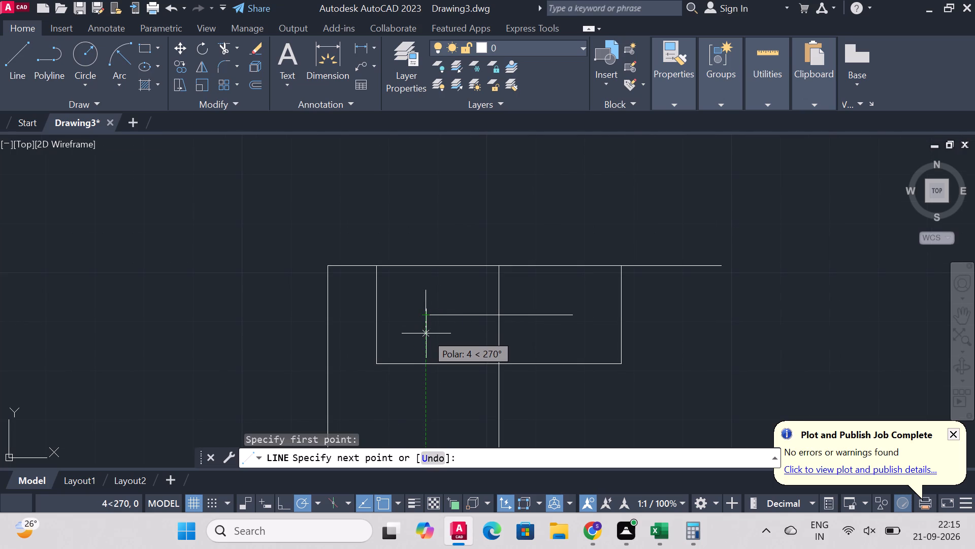
{"action": "key", "text": "5"}
{"action": "key", "text": "Return"}
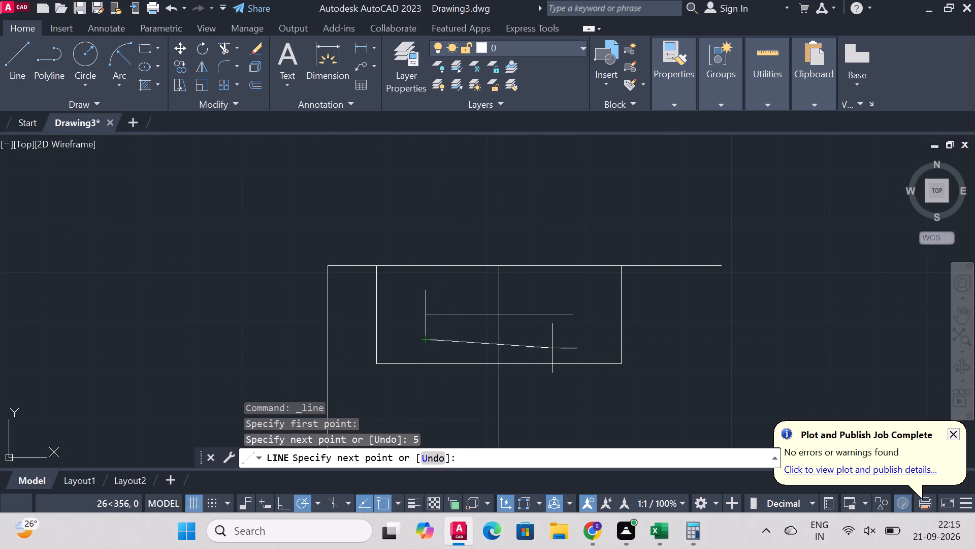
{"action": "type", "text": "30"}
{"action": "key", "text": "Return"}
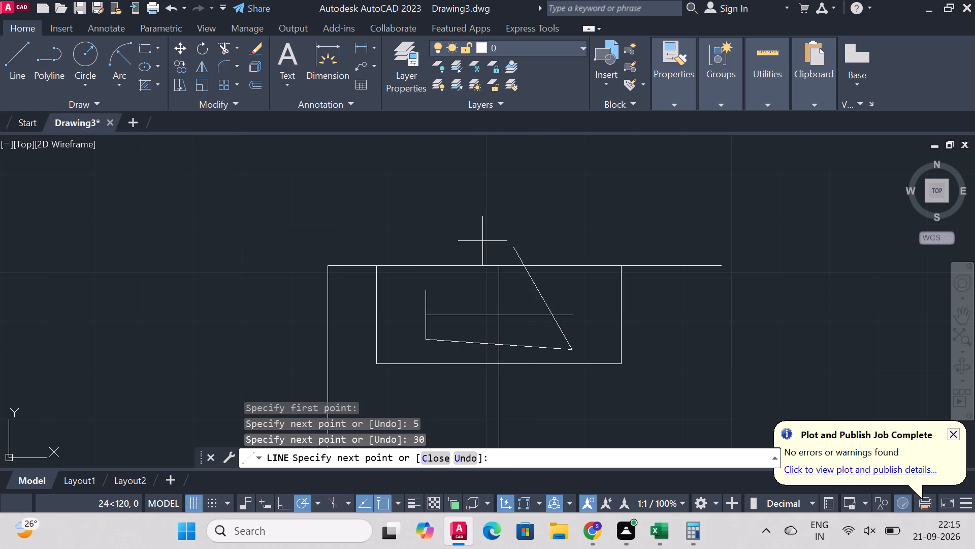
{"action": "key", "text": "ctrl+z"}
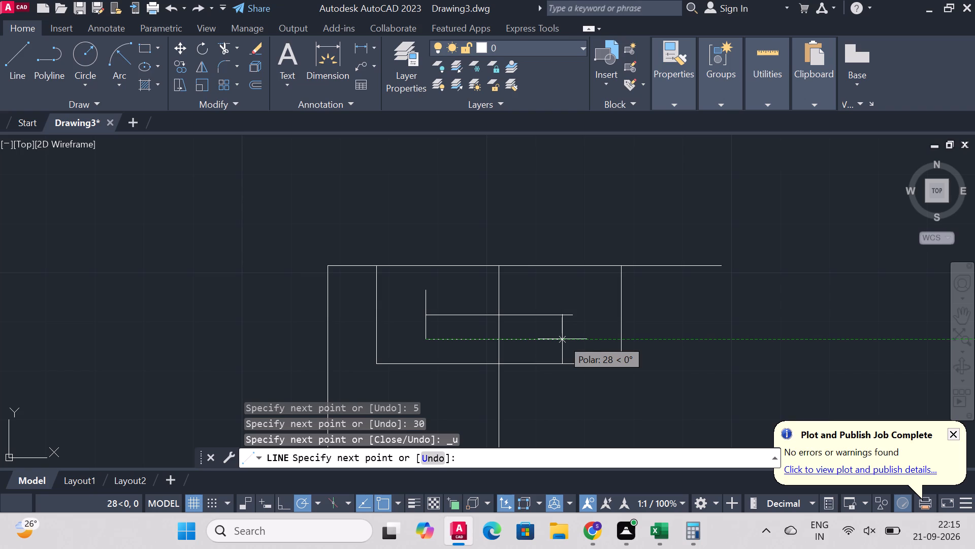
Continue the line 30 units right, 10 units up, and back left to the short vertical line's upper end to complete the rectangle.
{"action": "type", "text": "30"}
{"action": "key", "text": "Return"}
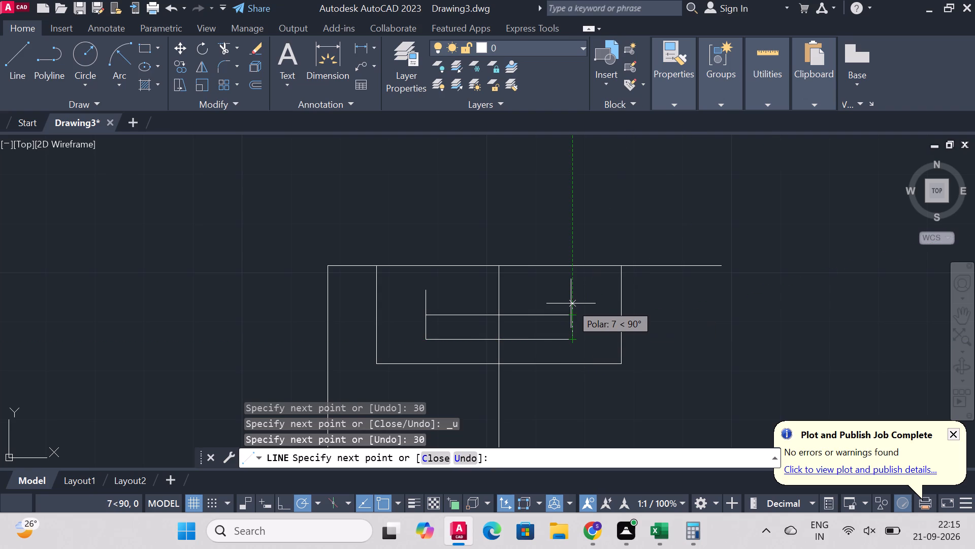
{"action": "type", "text": "10"}
{"action": "key", "text": "Return"}
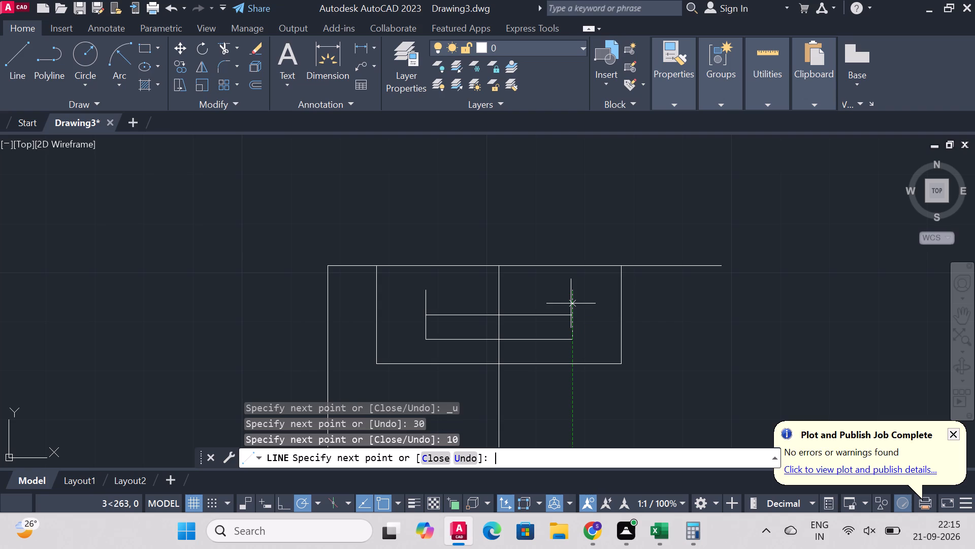
{"action": "left_click", "coordinate": [422, 287]}
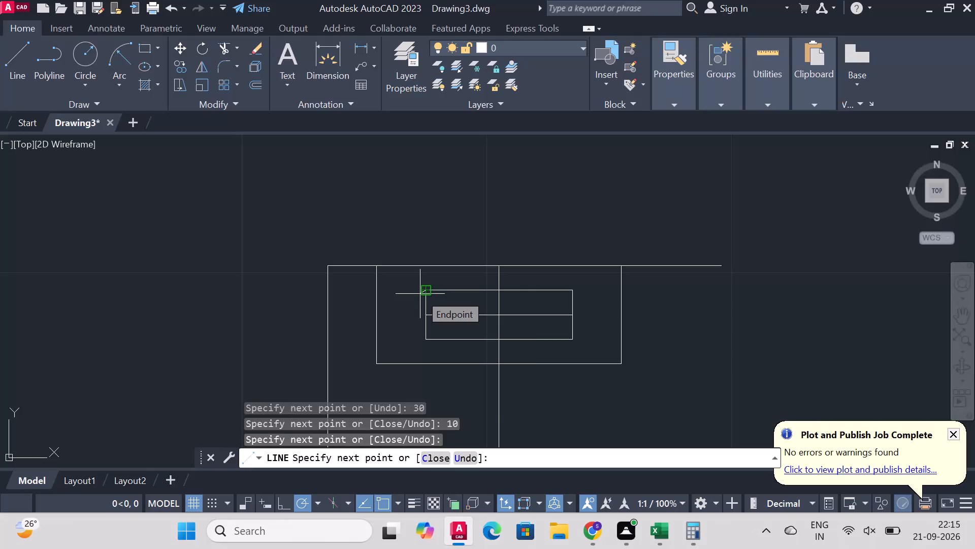
{"action": "right_click", "coordinate": [454, 310]}
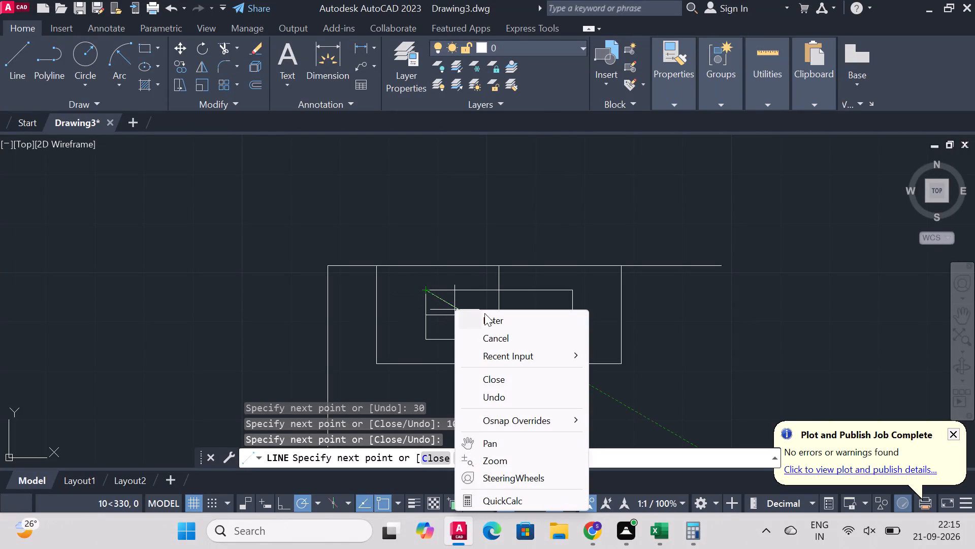
{"action": "left_click", "coordinate": [484, 313]}
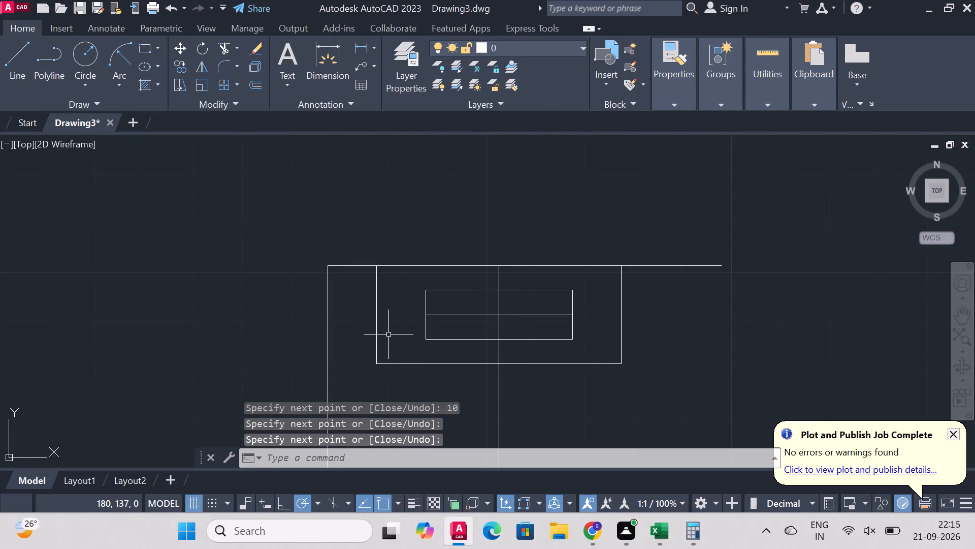
Draw two circles of radius 5 centred on the midpoints of the small rectangle's left and right sides.
{"action": "left_click", "coordinate": [90, 57]}
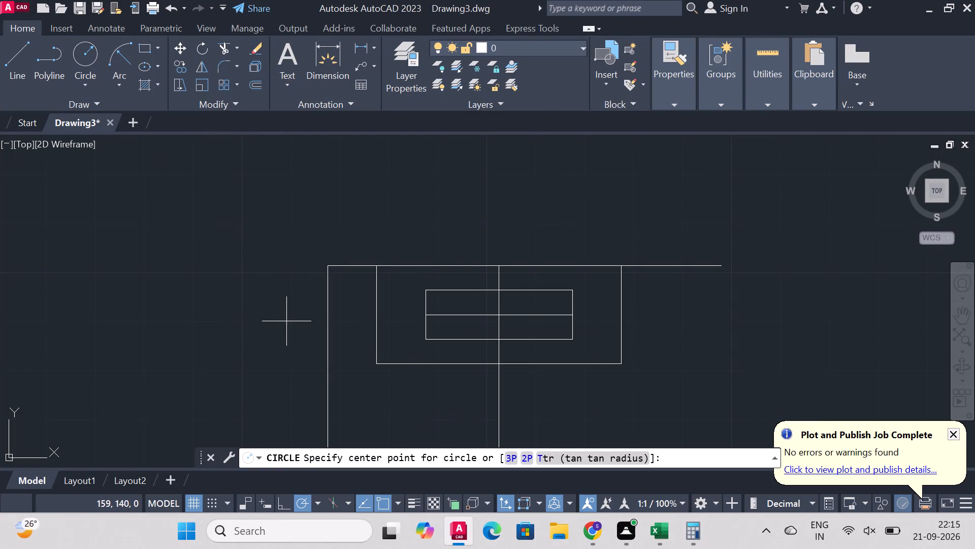
{"action": "left_click", "coordinate": [426, 316]}
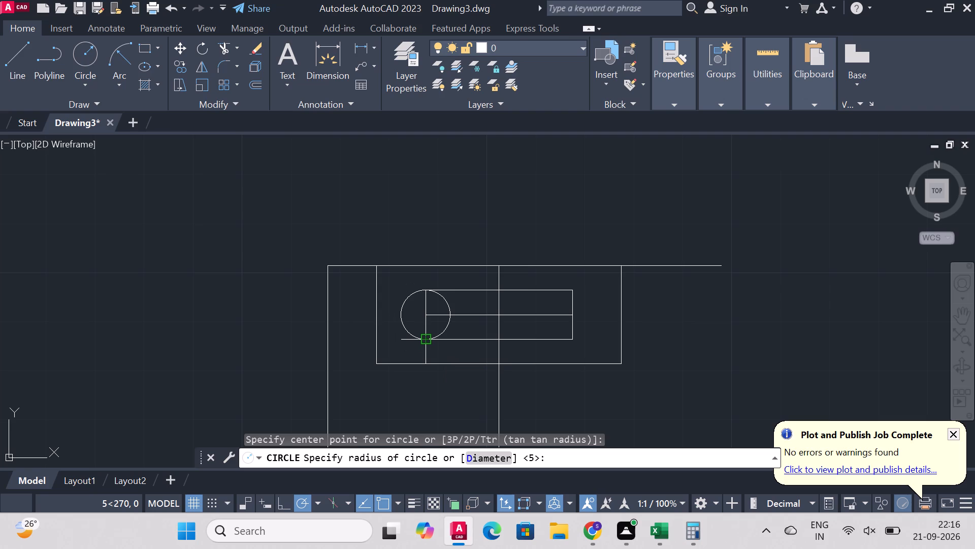
{"action": "left_click", "coordinate": [428, 343]}
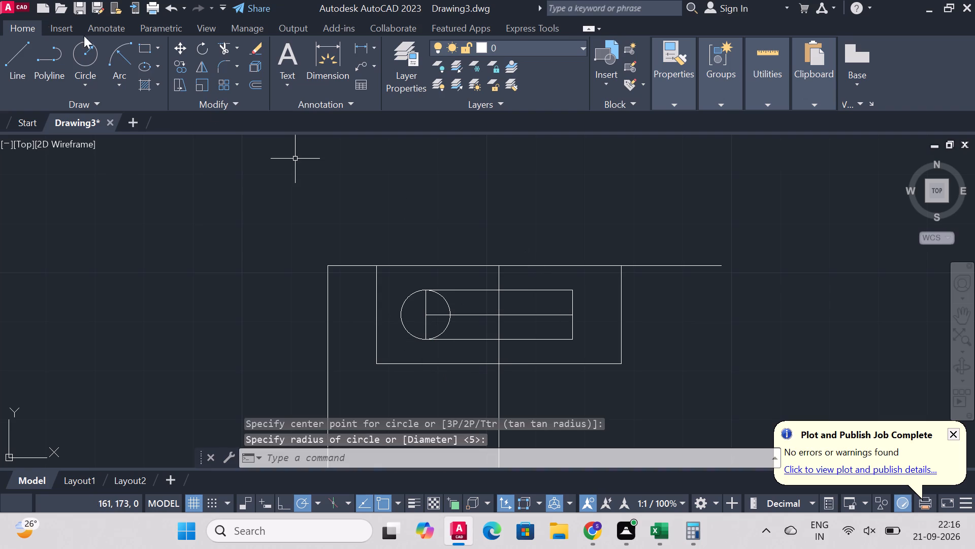
{"action": "right_click", "coordinate": [127, 310]}
{"action": "left_click", "coordinate": [214, 214]}
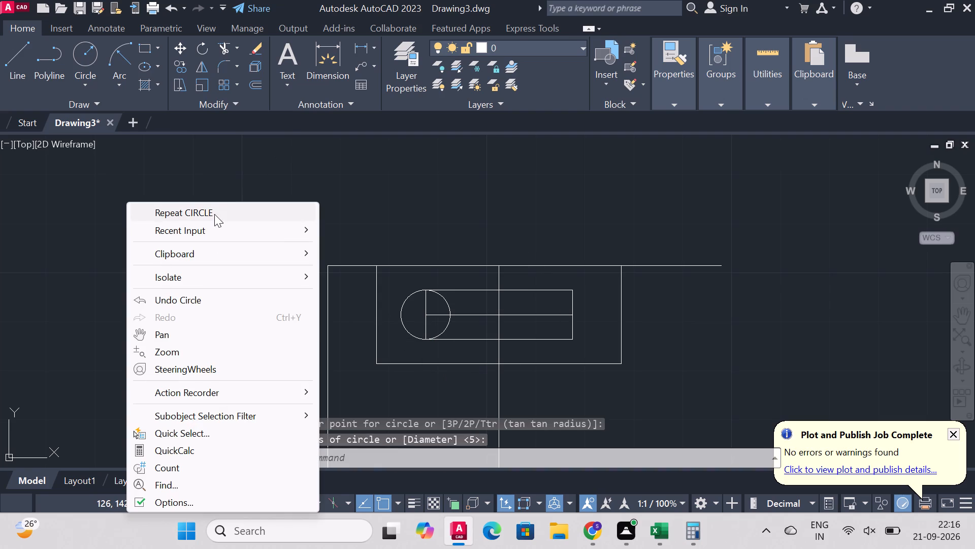
{"action": "left_click", "coordinate": [574, 313]}
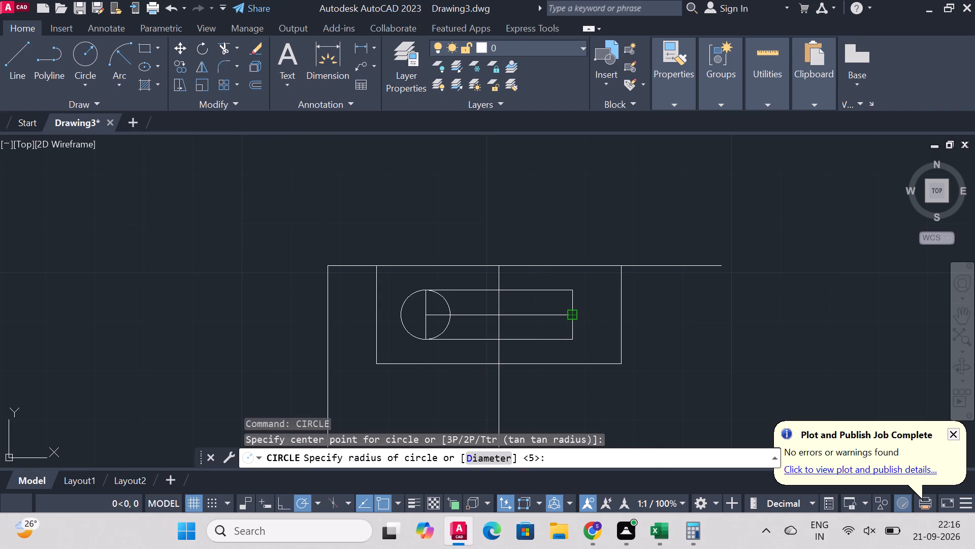
{"action": "left_click", "coordinate": [575, 338]}
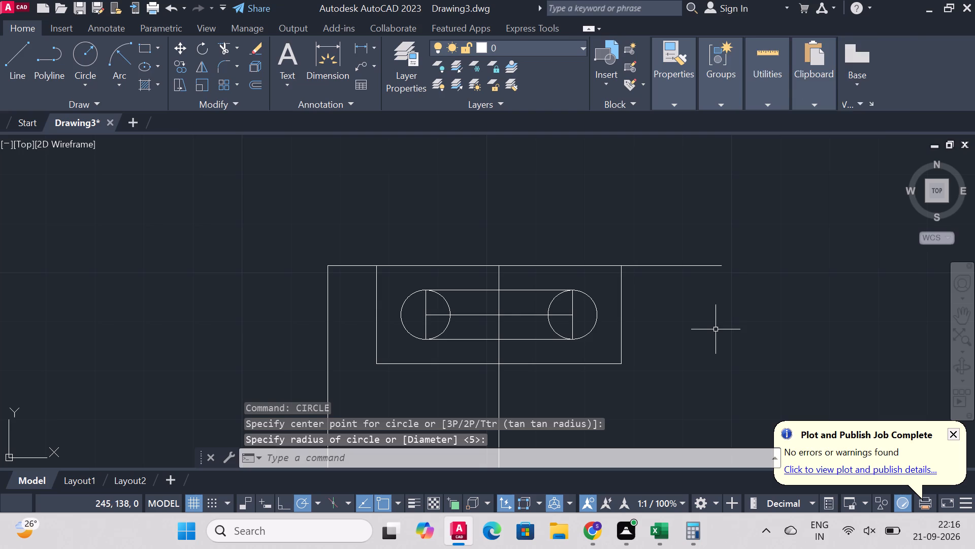
{"action": "right_click", "coordinate": [718, 329]}
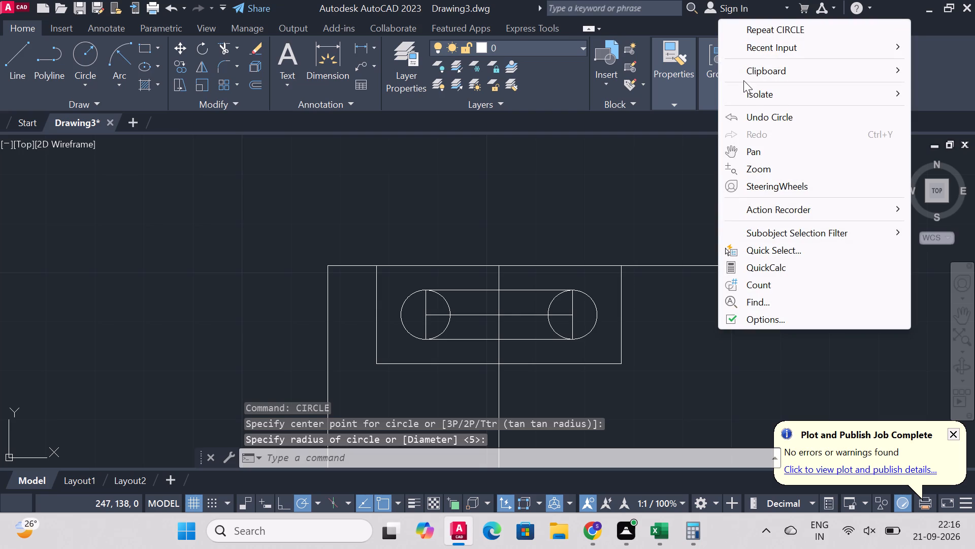
{"action": "key", "text": "Escape"}
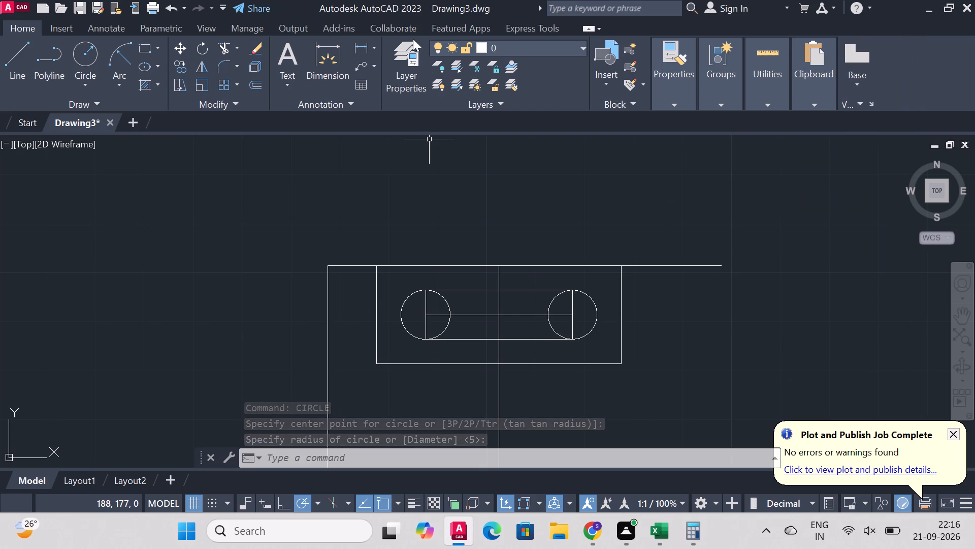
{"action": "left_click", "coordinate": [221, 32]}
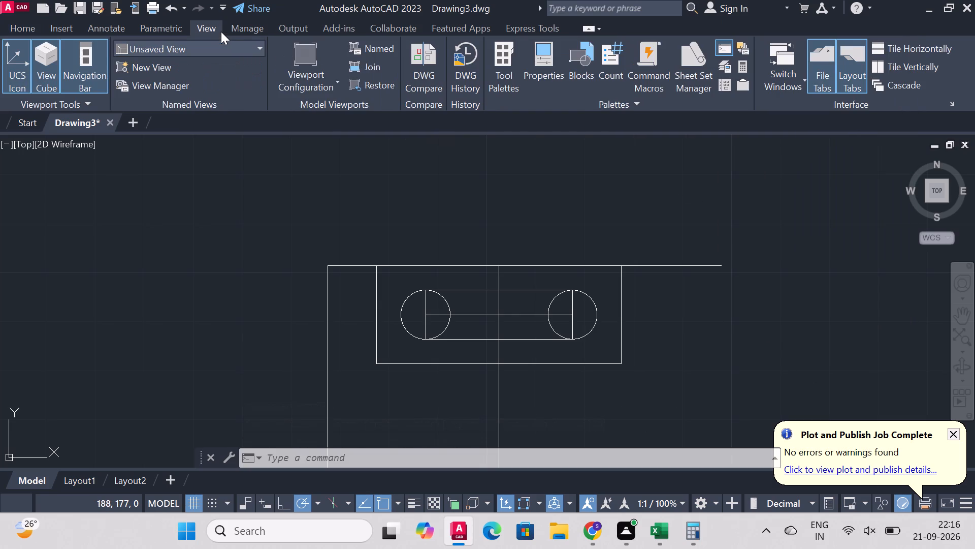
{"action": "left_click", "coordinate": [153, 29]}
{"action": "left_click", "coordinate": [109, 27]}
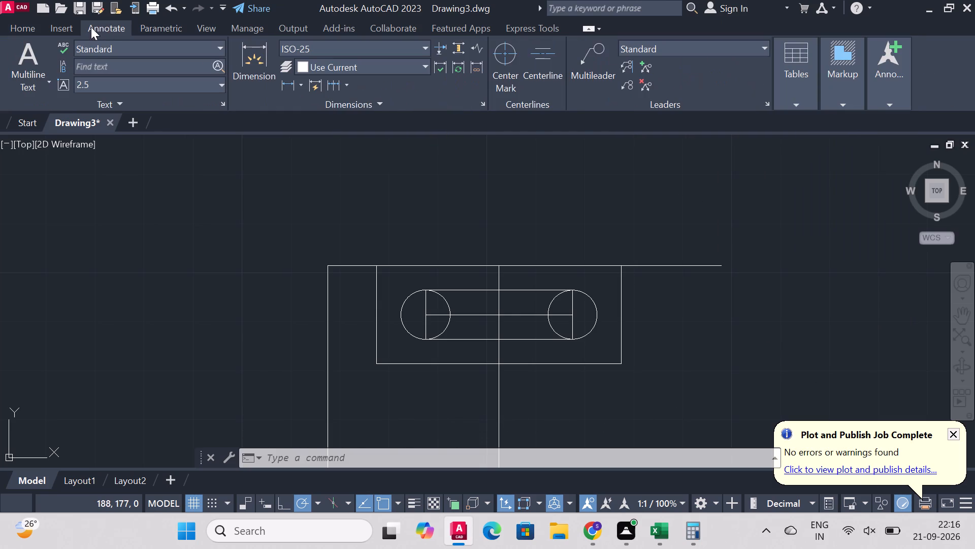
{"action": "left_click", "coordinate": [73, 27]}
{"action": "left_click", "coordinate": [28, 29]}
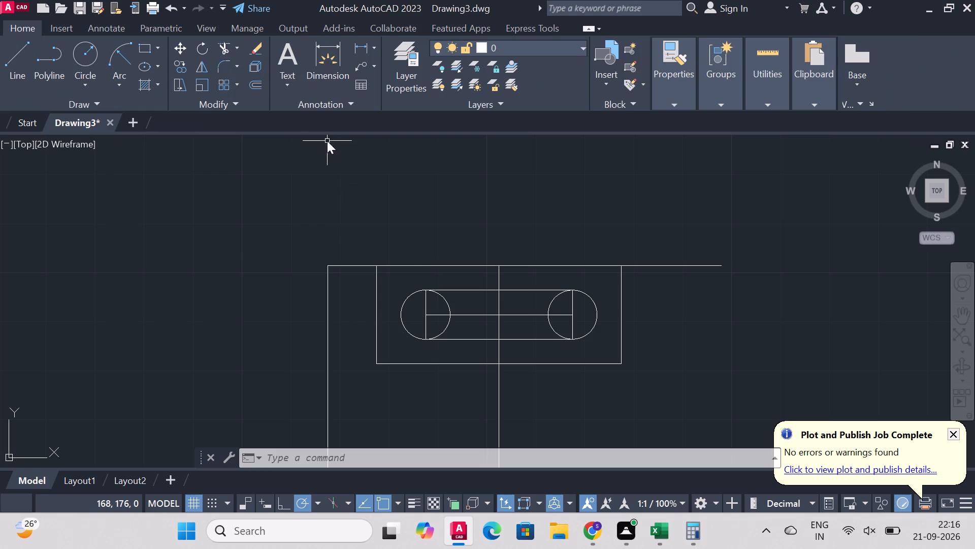
Trim away the left circle's inner arcs, the left half of the horizontal midline, and the small rectangle's left side.
{"action": "left_click", "coordinate": [219, 44]}
{"action": "left_click", "coordinate": [444, 300]}
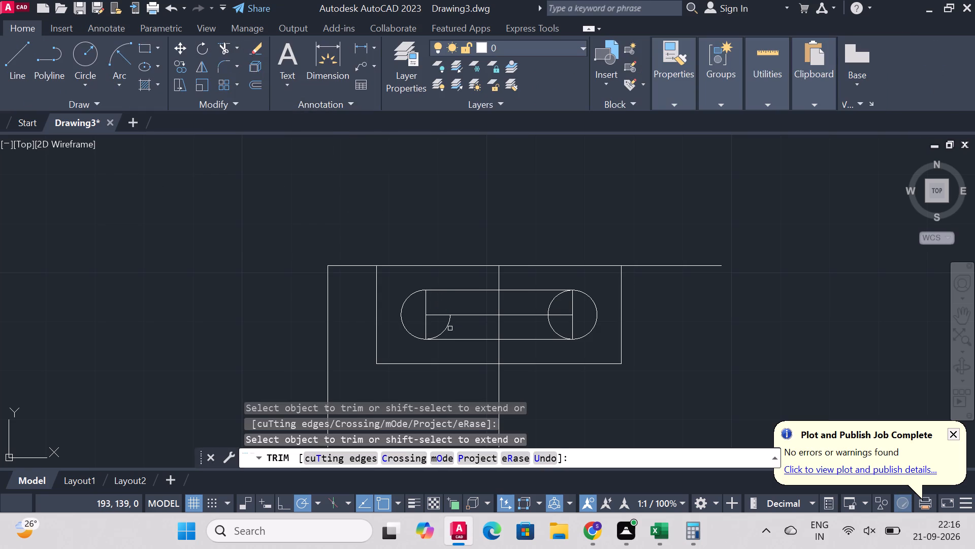
{"action": "left_click", "coordinate": [448, 327]}
{"action": "left_click", "coordinate": [441, 314]}
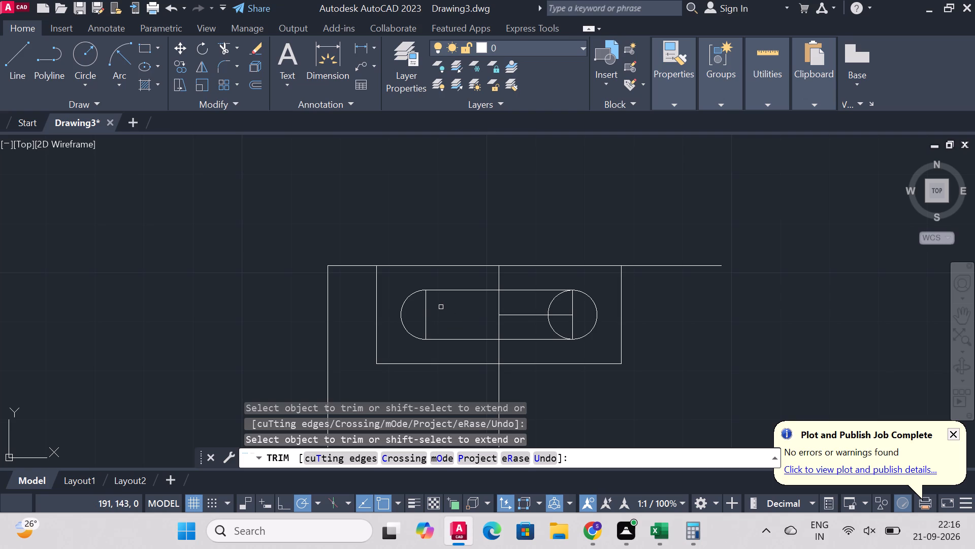
{"action": "left_click", "coordinate": [425, 299]}
{"action": "left_click", "coordinate": [425, 317]}
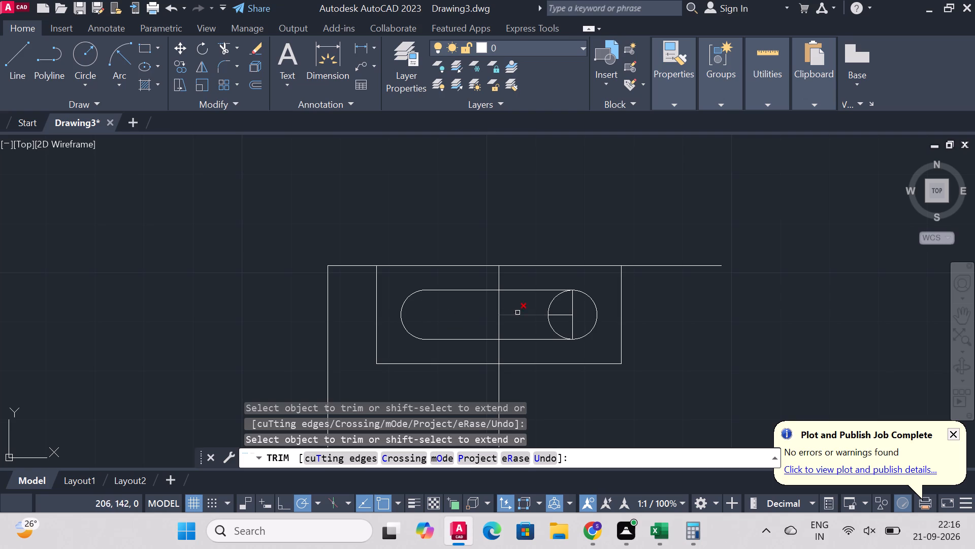
Trim away the rest of the midline, the small rectangle's right side and the right circle's inner arc to complete the slot outline.
{"action": "left_click", "coordinate": [524, 319]}
{"action": "left_click", "coordinate": [525, 313]}
{"action": "left_click", "coordinate": [563, 315]}
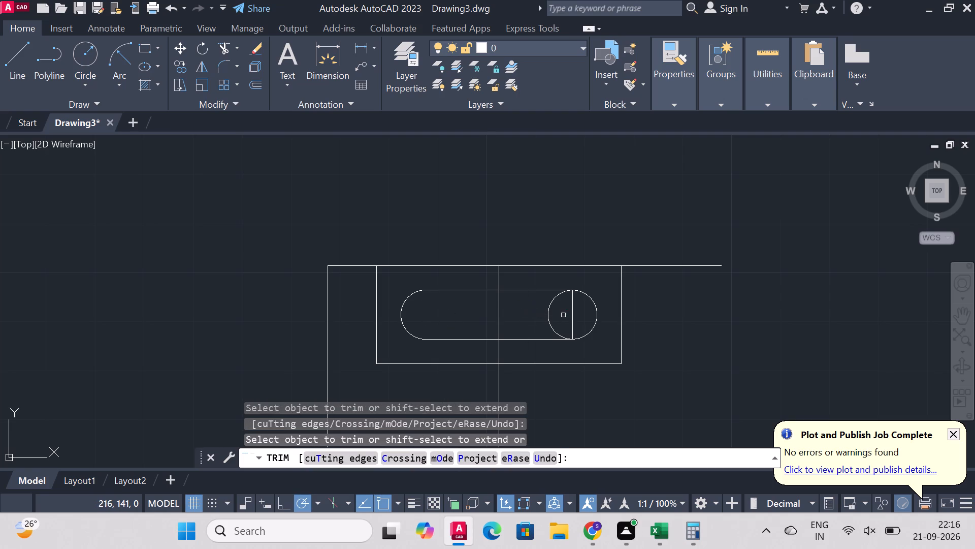
{"action": "left_click", "coordinate": [572, 313]}
{"action": "scroll", "coordinate": [598, 335], "scroll_direction": "down", "scroll_amount": 3}
{"action": "scroll", "coordinate": [602, 371], "scroll_direction": "up", "scroll_amount": 2}
{"action": "scroll", "coordinate": [602, 372], "scroll_direction": "down", "scroll_amount": 4}
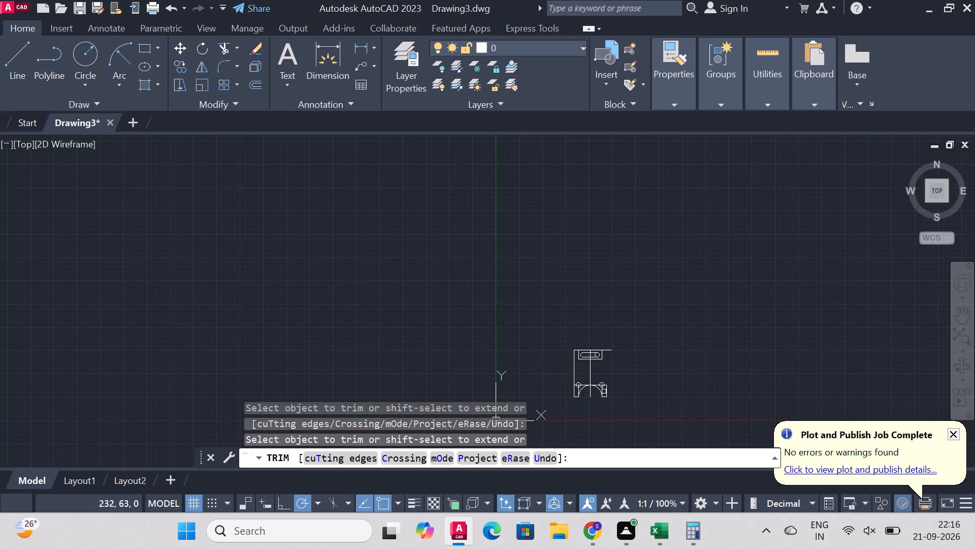
{"action": "scroll", "coordinate": [600, 398], "scroll_direction": "up", "scroll_amount": 4}
{"action": "scroll", "coordinate": [600, 389], "scroll_direction": "down", "scroll_amount": 2}
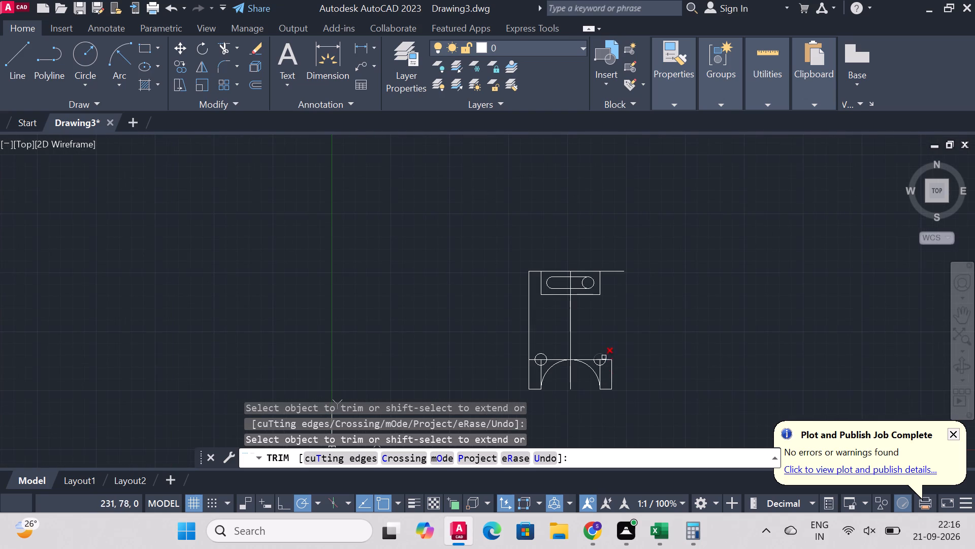
{"action": "scroll", "coordinate": [603, 339], "scroll_direction": "up", "scroll_amount": 1}
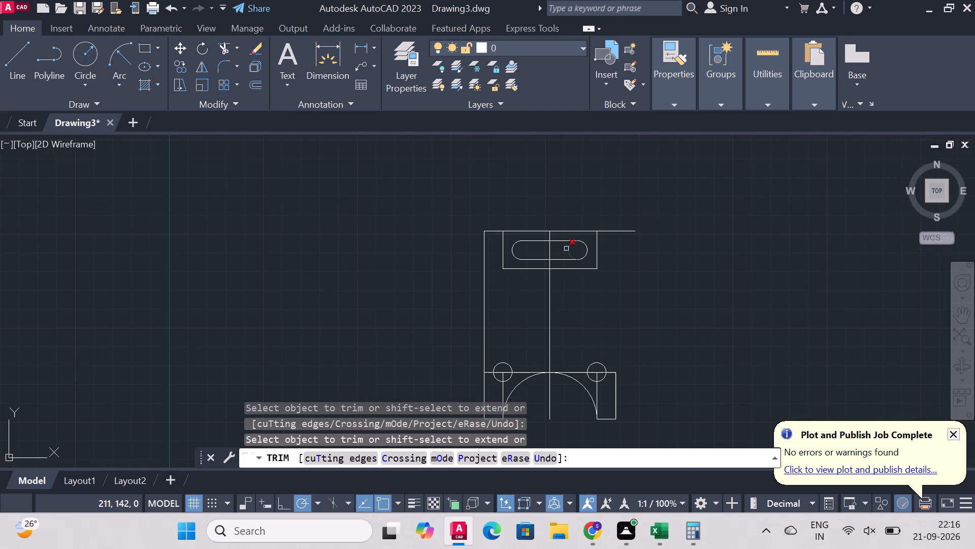
{"action": "left_click", "coordinate": [566, 249]}
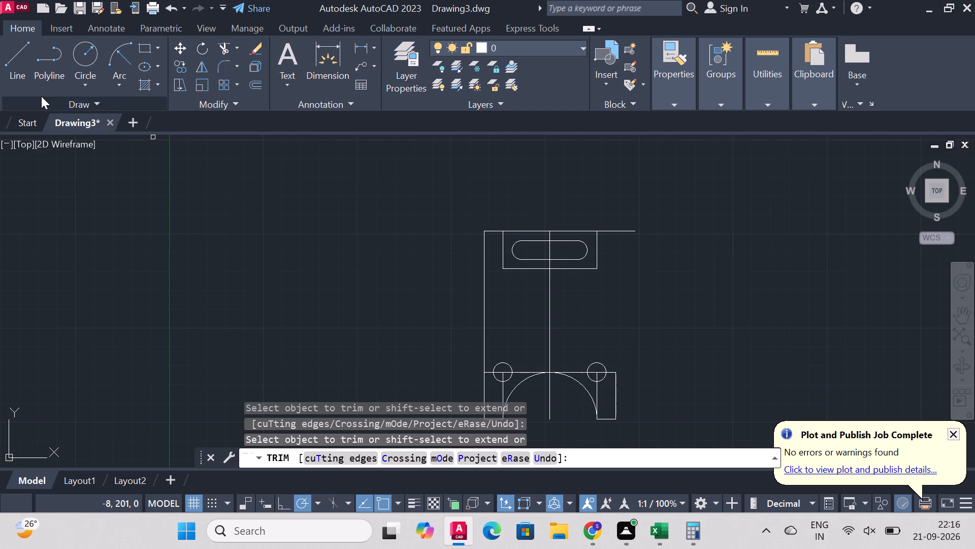
Fillet the upper-left corner of the recess rectangle around the slot with radius 5.
{"action": "left_click", "coordinate": [28, 62]}
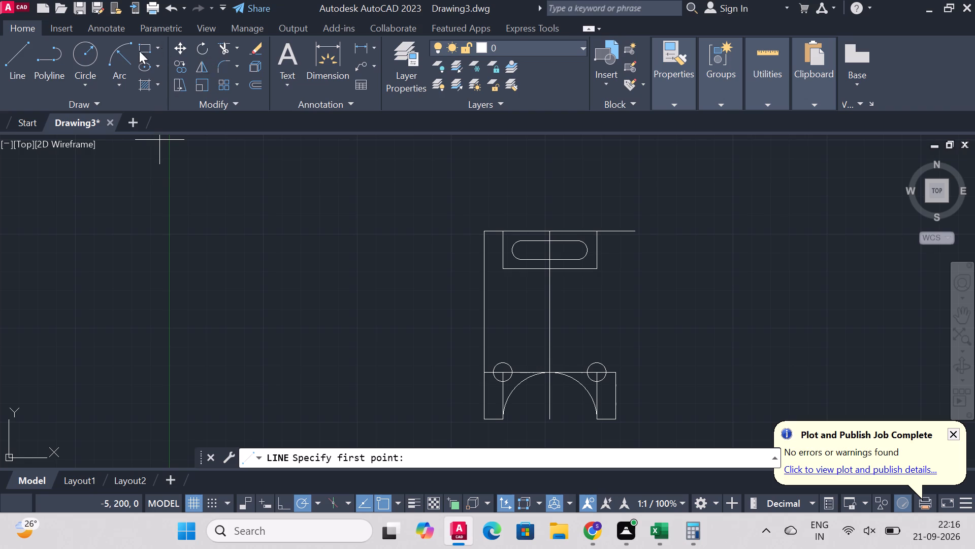
{"action": "left_click", "coordinate": [233, 69]}
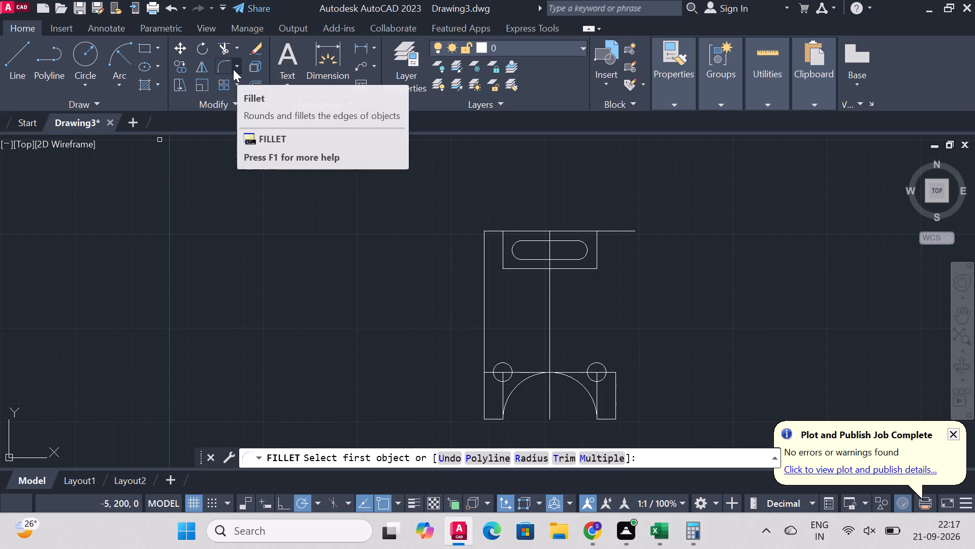
{"action": "scroll", "coordinate": [613, 196], "scroll_direction": "up", "scroll_amount": 2}
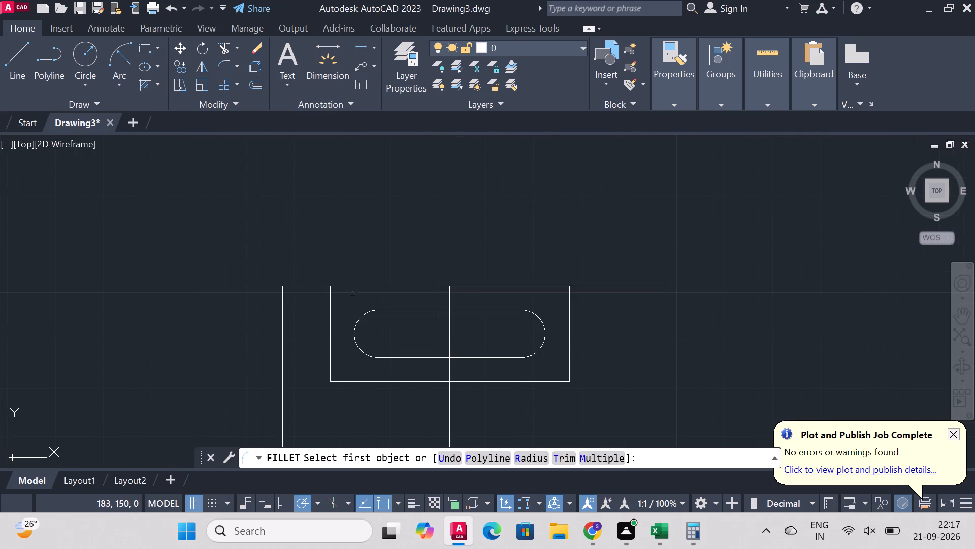
{"action": "left_click", "coordinate": [329, 303]}
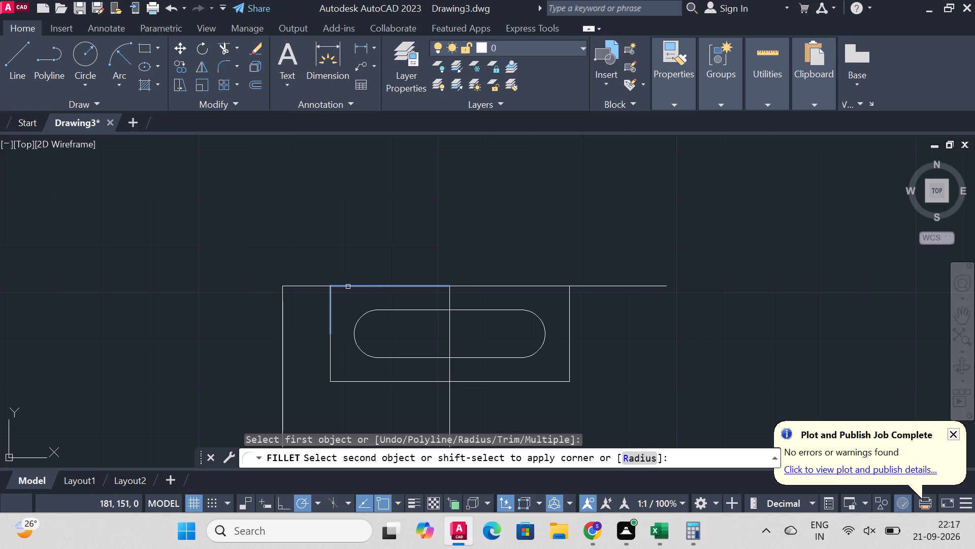
{"action": "key", "text": "r"}
{"action": "key", "text": "Return"}
{"action": "key", "text": "5"}
{"action": "key", "text": "Return"}
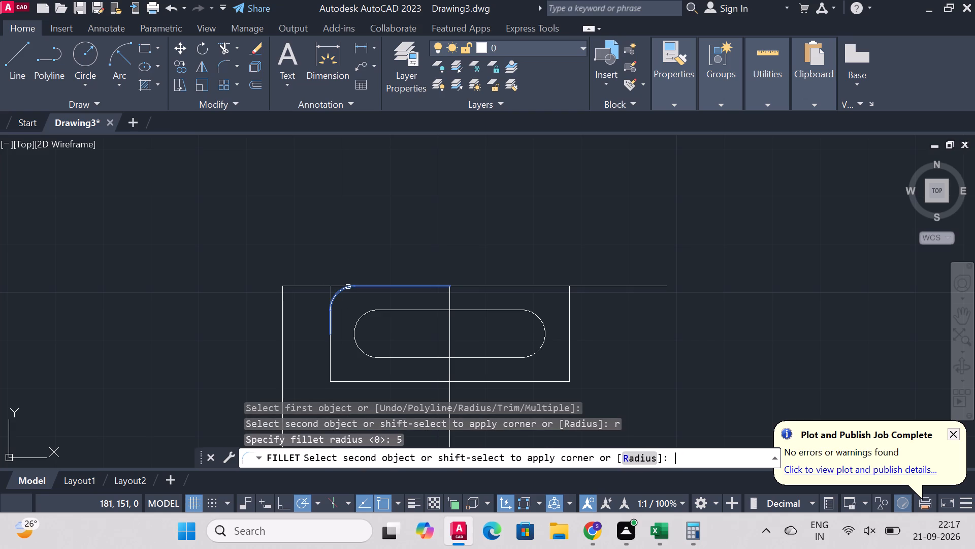
{"action": "left_click", "coordinate": [348, 287]}
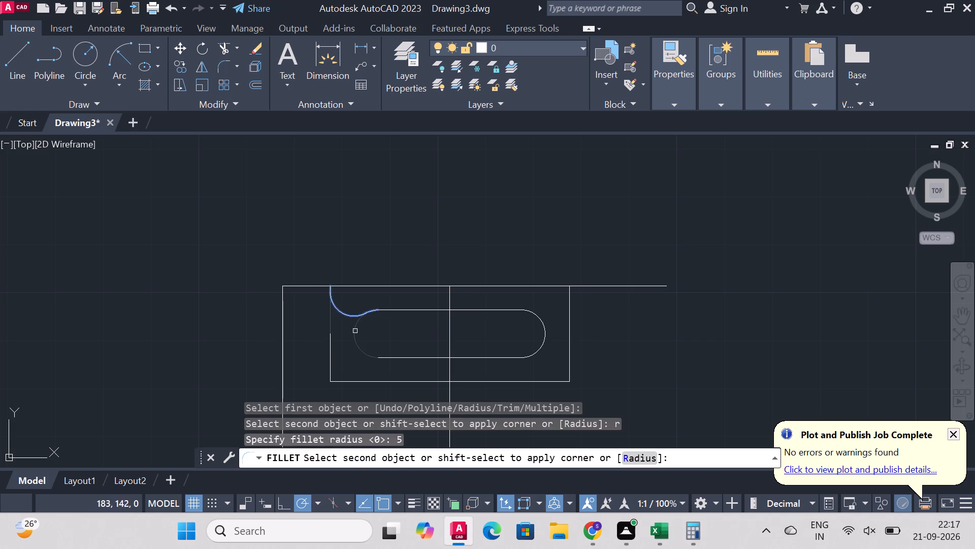
{"action": "left_click", "coordinate": [352, 286]}
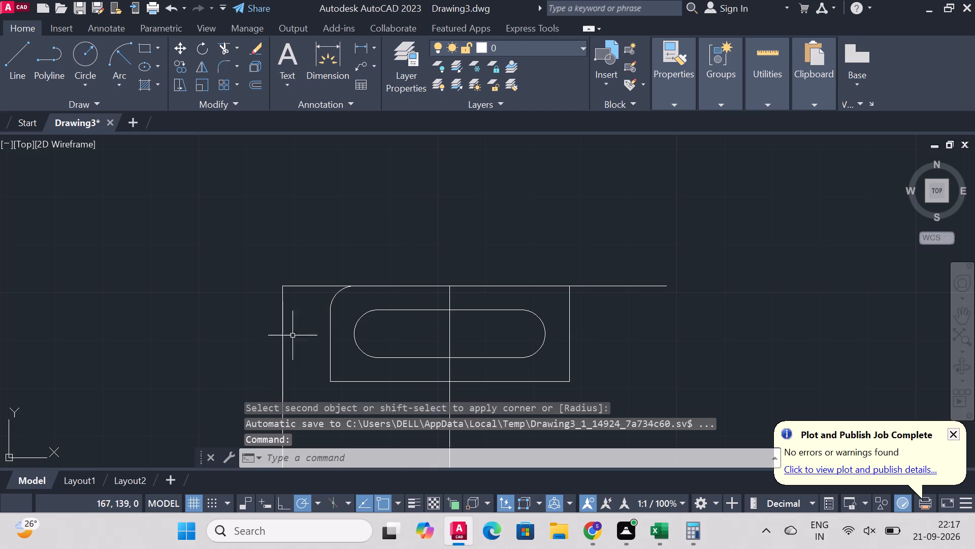
Fillet the recess rectangle's lower-left and lower-right corners with radius 5.
{"action": "scroll", "coordinate": [364, 283], "scroll_direction": "down", "scroll_amount": 2}
{"action": "scroll", "coordinate": [402, 296], "scroll_direction": "up", "scroll_amount": 1}
{"action": "right_click_drag", "start_coordinate": [556, 278], "coordinate": [554, 290]}
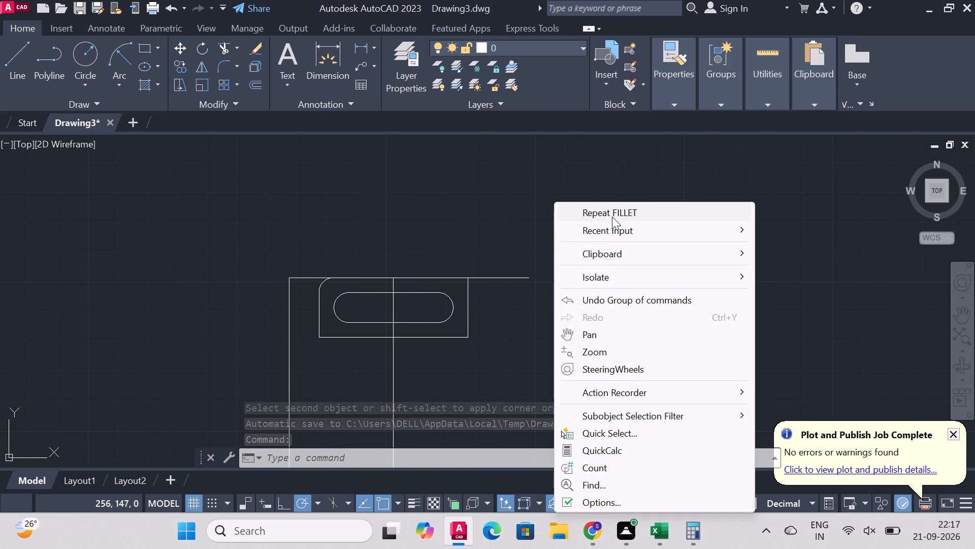
{"action": "left_click", "coordinate": [612, 217]}
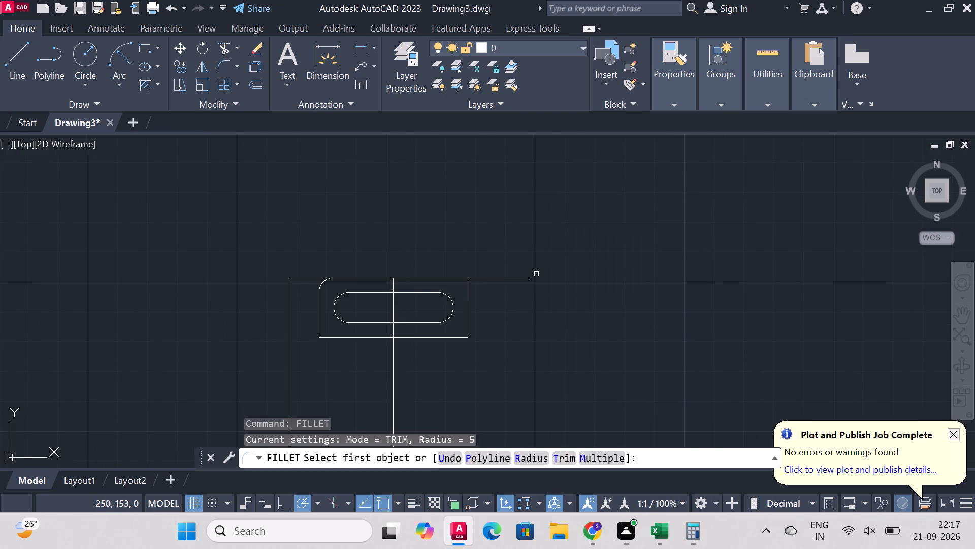
{"action": "left_click", "coordinate": [320, 324]}
{"action": "left_click", "coordinate": [329, 337]}
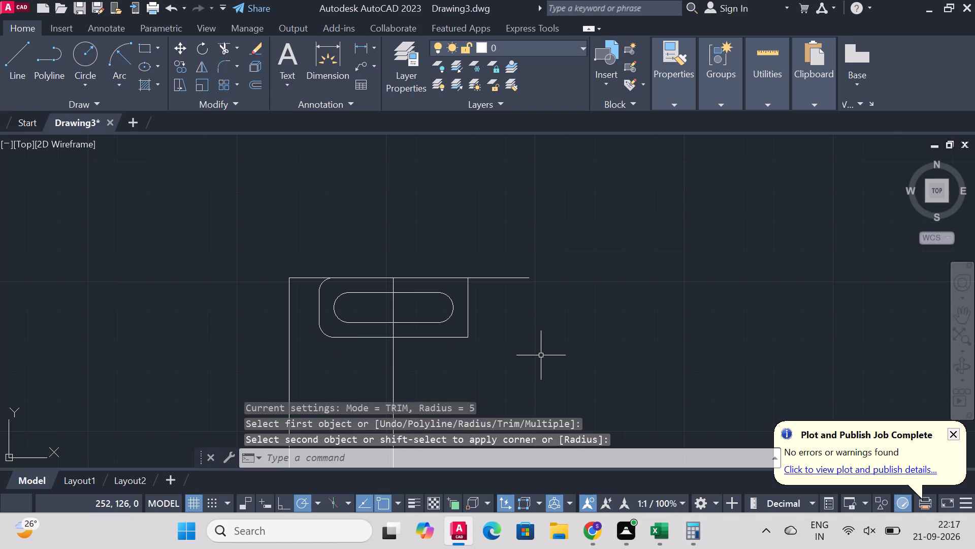
{"action": "right_click", "coordinate": [525, 310]}
{"action": "left_click", "coordinate": [577, 217]}
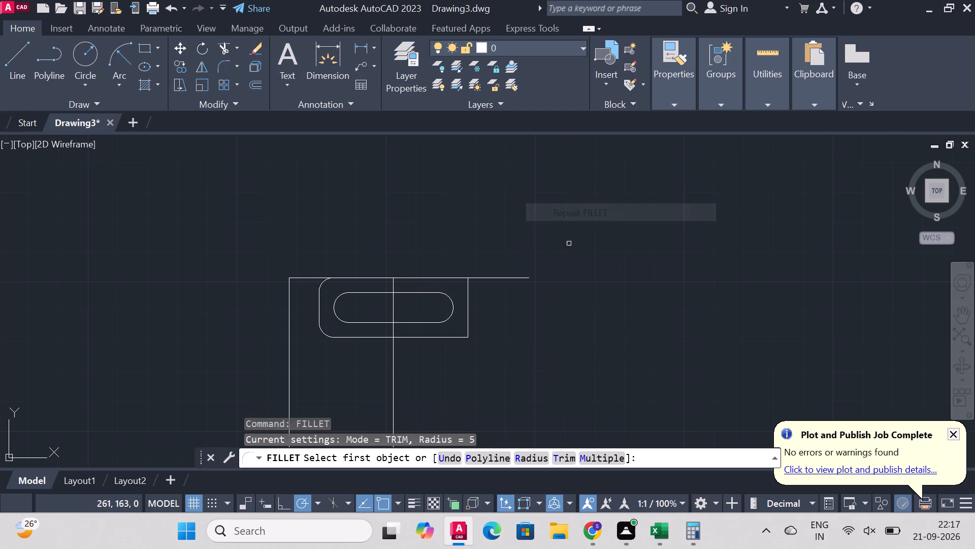
{"action": "left_click", "coordinate": [459, 338]}
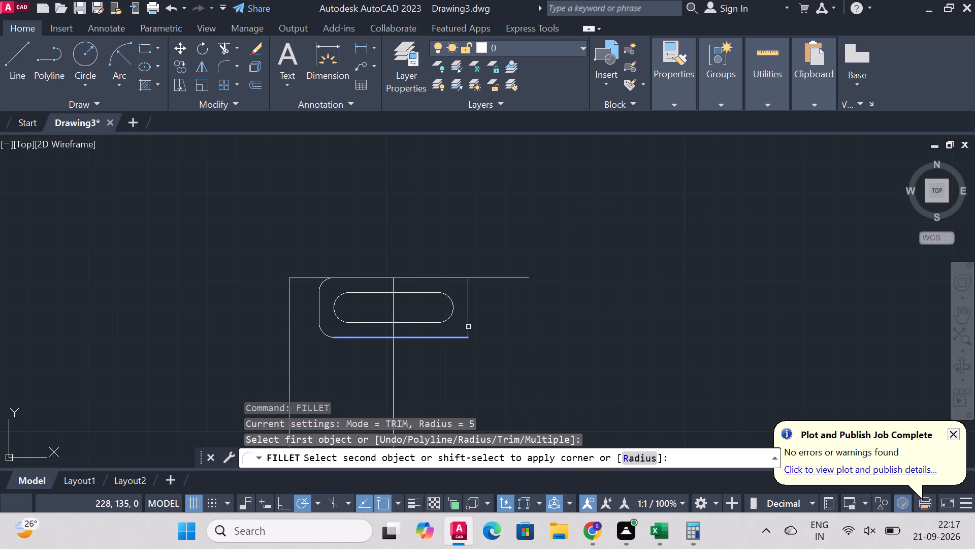
{"action": "left_click", "coordinate": [469, 326]}
Fillet the recess rectangle's upper-right corner with radius 5.
{"action": "right_click", "coordinate": [611, 289]}
{"action": "left_click", "coordinate": [654, 215]}
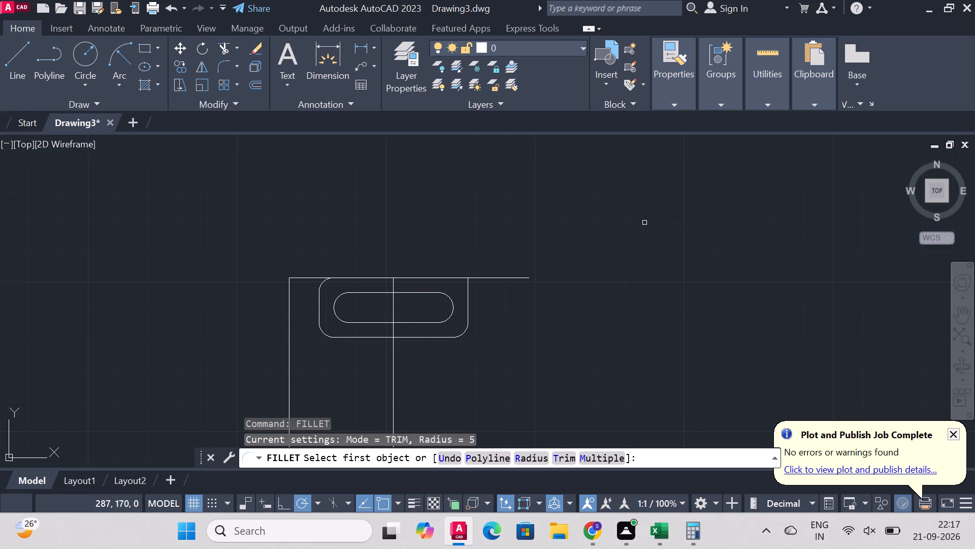
{"action": "left_click", "coordinate": [468, 291]}
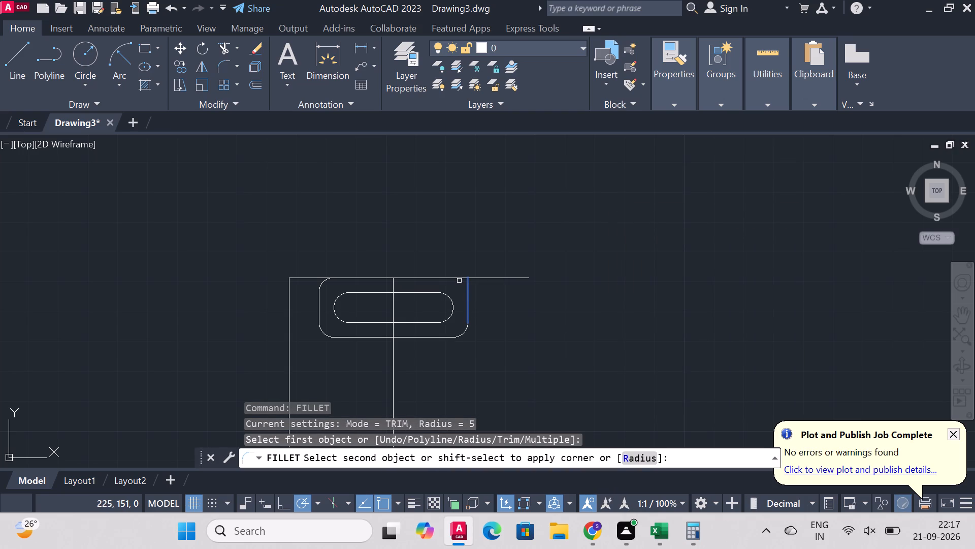
{"action": "left_click", "coordinate": [446, 279]}
{"action": "right_click", "coordinate": [621, 282]}
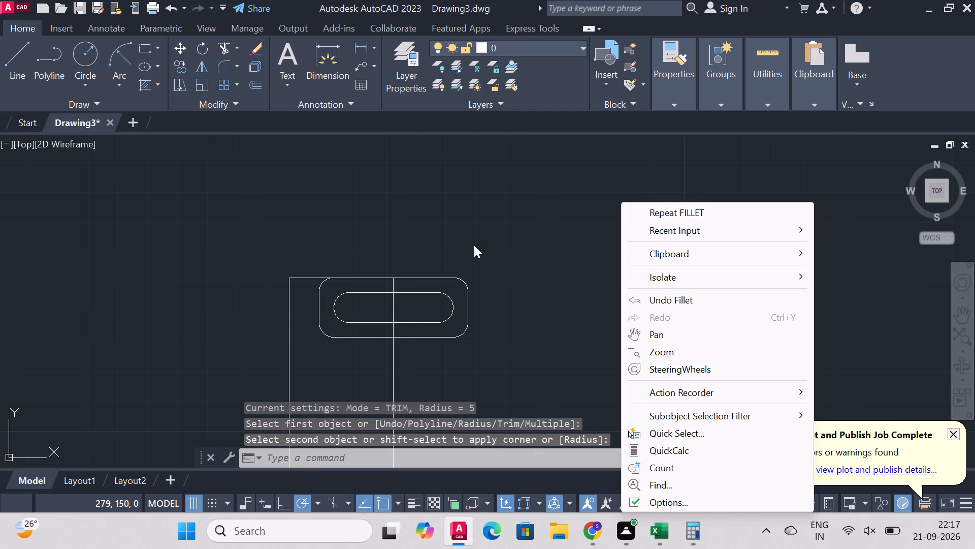
{"action": "key", "text": "Escape"}
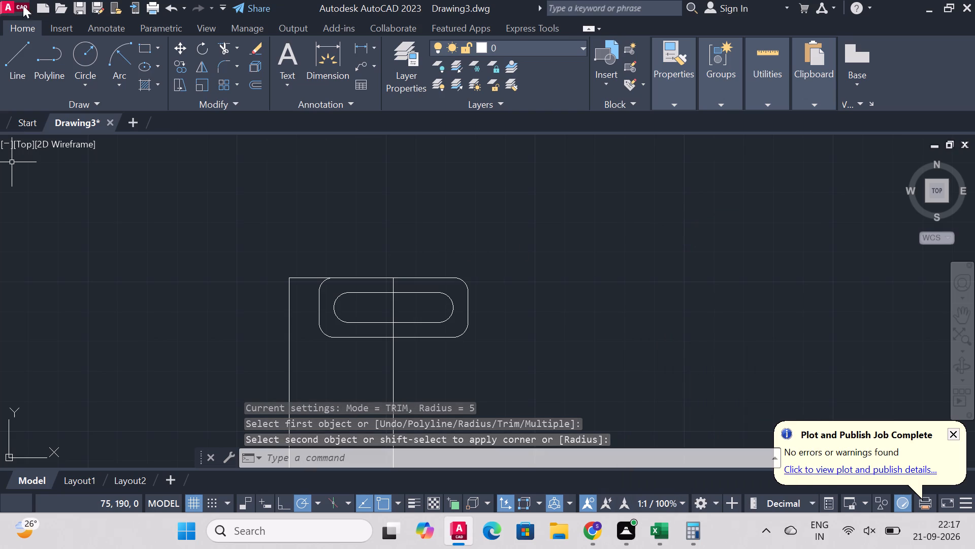
Trim away the outer outline's upper-left corner, removing the top edge left of the recess and the upper end of the left vertical line.
{"action": "left_click", "coordinate": [220, 47]}
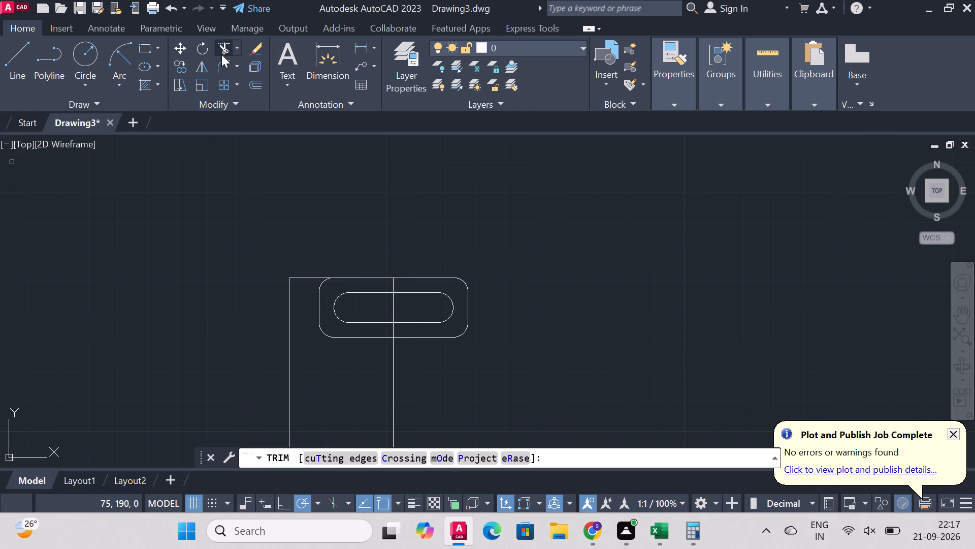
{"action": "left_click_drag", "start_coordinate": [301, 266], "coordinate": [279, 304]}
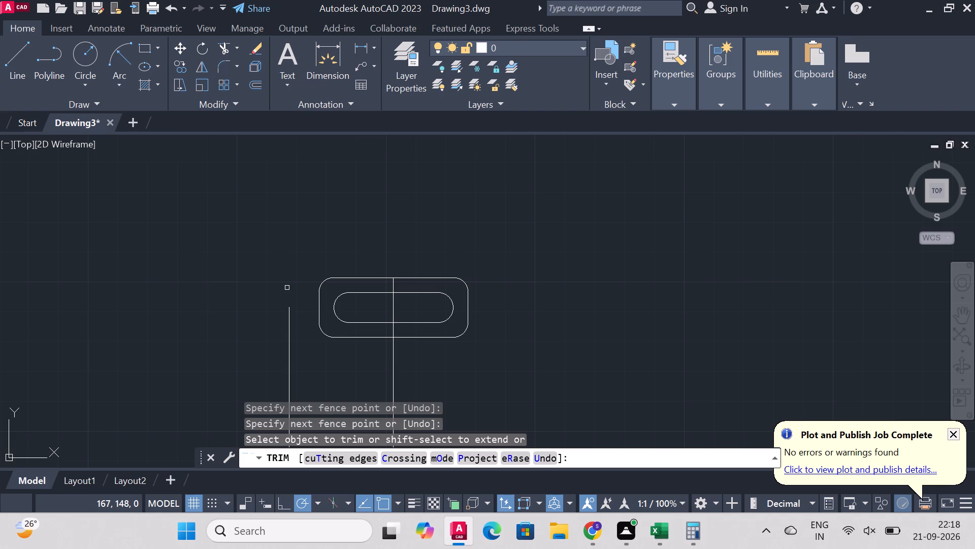
From the slot's centre, draw a line 15 units down the centre line and continue it 6 units left.
{"action": "left_click", "coordinate": [8, 54]}
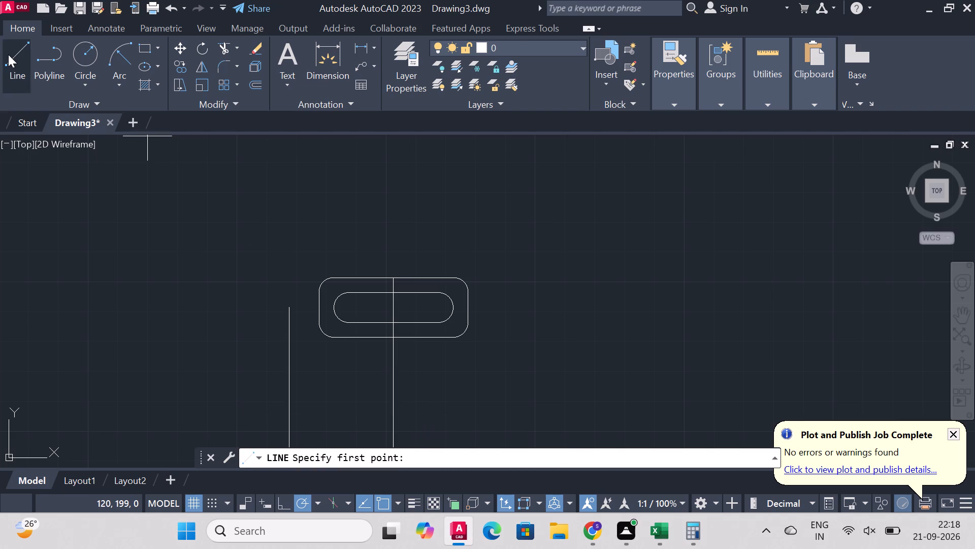
{"action": "scroll", "coordinate": [614, 408], "scroll_direction": "up", "scroll_amount": 3}
{"action": "scroll", "coordinate": [263, 368], "scroll_direction": "down", "scroll_amount": 4}
{"action": "scroll", "coordinate": [118, 336], "scroll_direction": "up", "scroll_amount": 3}
{"action": "left_click", "coordinate": [367, 239]}
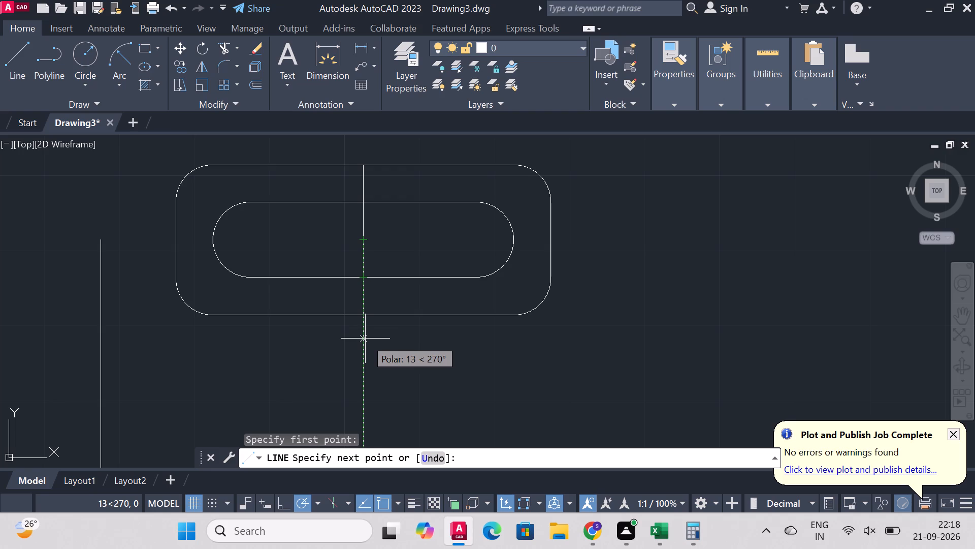
{"action": "type", "text": "15"}
{"action": "key", "text": "Return"}
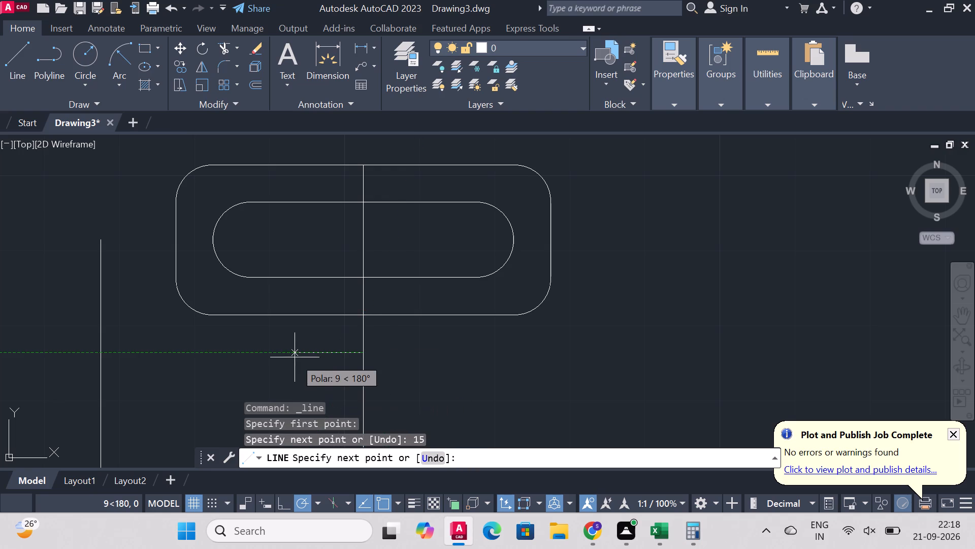
{"action": "key", "text": "6"}
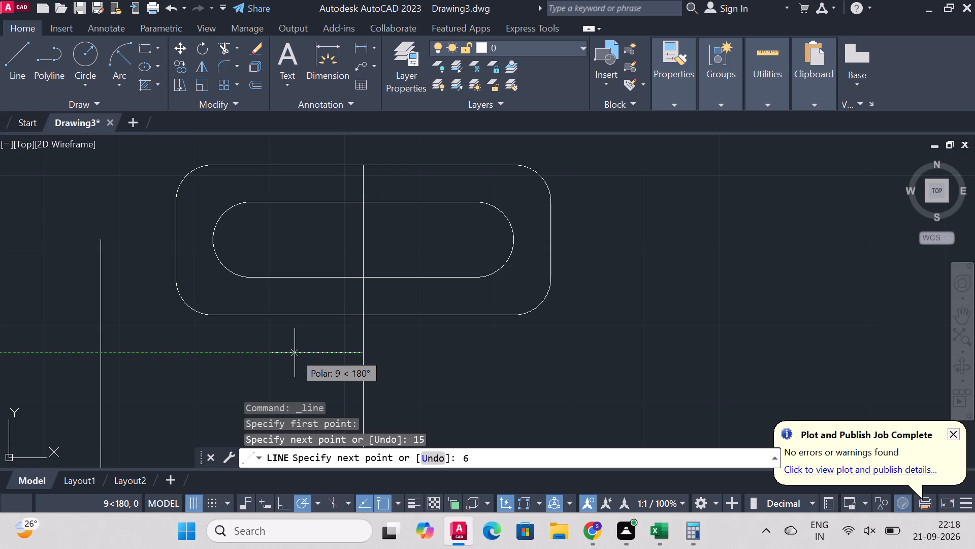
{"action": "key", "text": "Return"}
{"action": "key", "text": "Escape"}
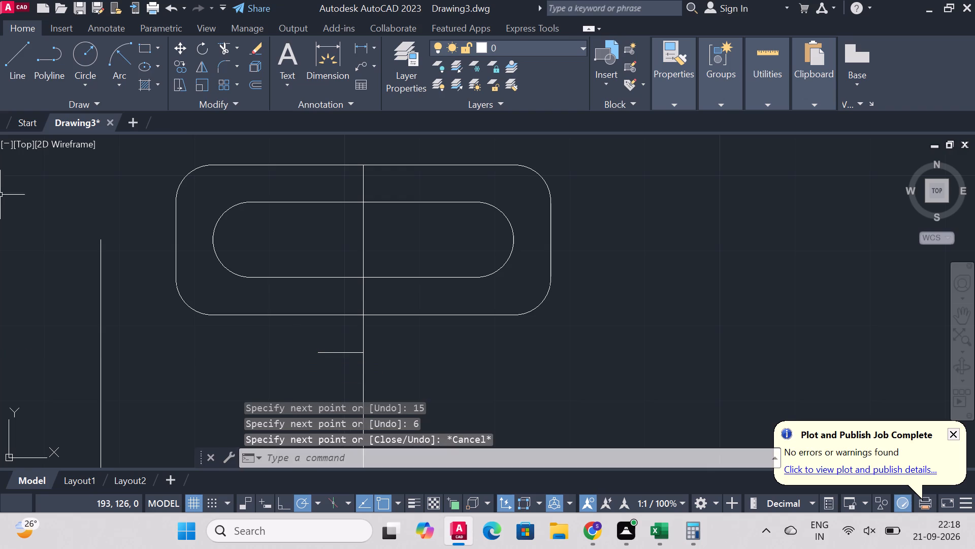
Draw a 6-unit line to the right from the centre line, extending the short horizontal line below the recess.
{"action": "left_click", "coordinate": [17, 46]}
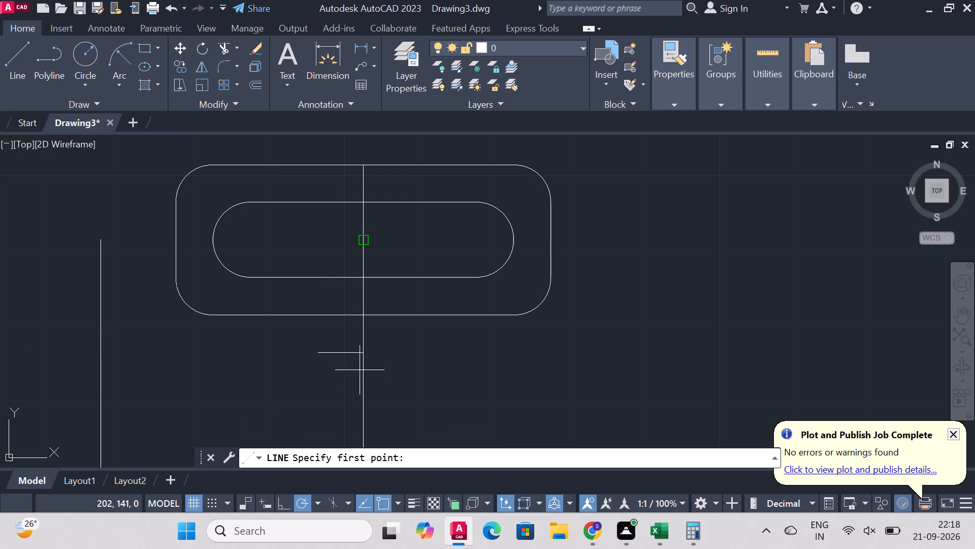
{"action": "left_click", "coordinate": [361, 351]}
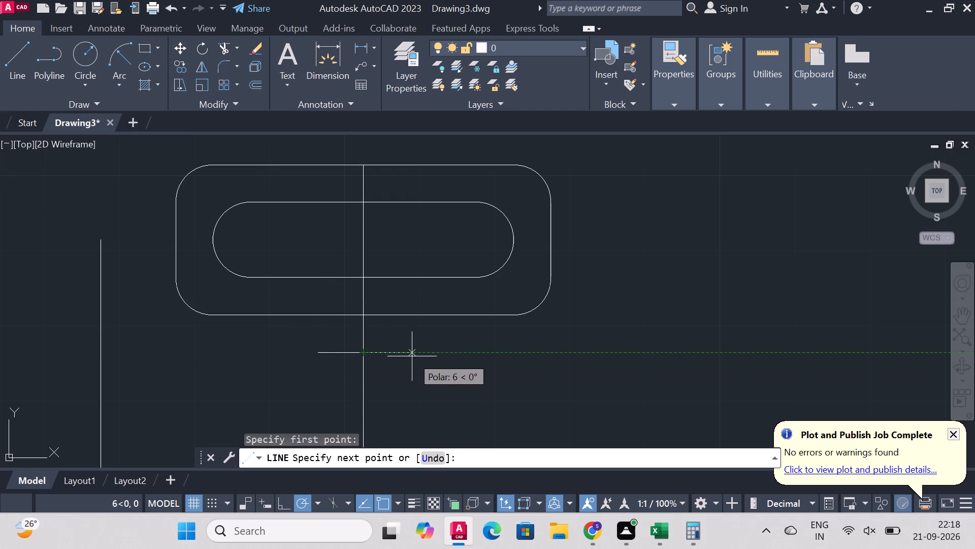
{"action": "key", "text": "6"}
{"action": "key", "text": "Return"}
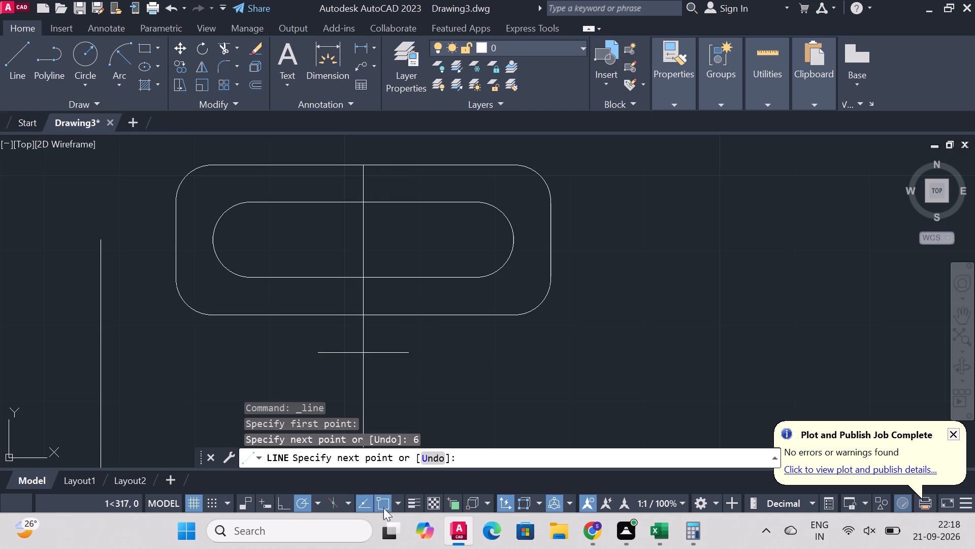
{"action": "right_click", "coordinate": [495, 360]}
{"action": "left_click", "coordinate": [560, 189]}
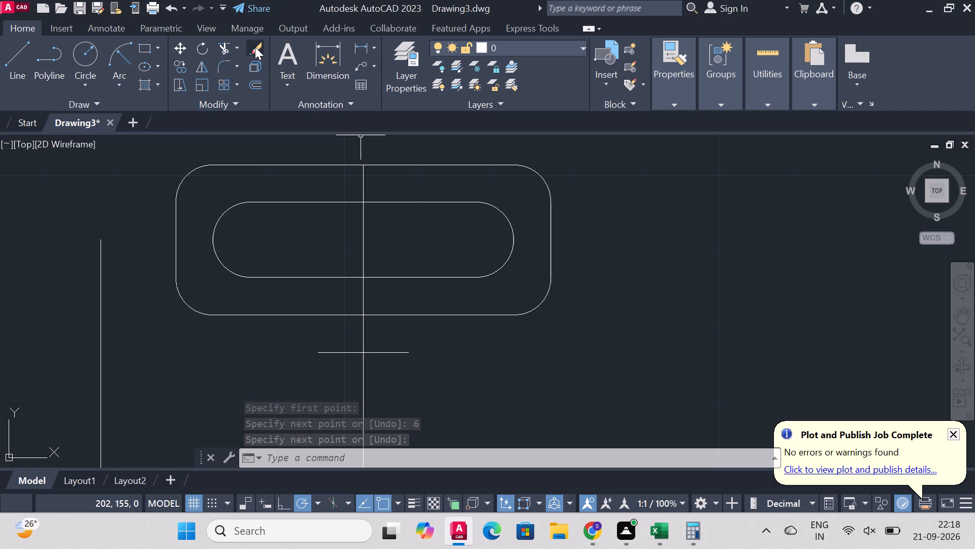
Trim away the part of the vertical centre line that lies inside the rounded slot.
{"action": "left_click", "coordinate": [230, 44]}
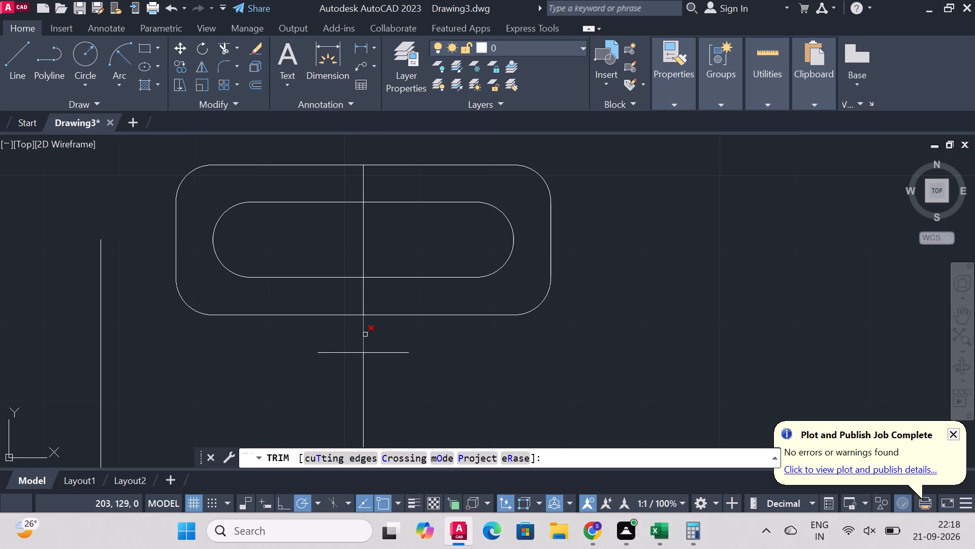
{"action": "left_click", "coordinate": [362, 334]}
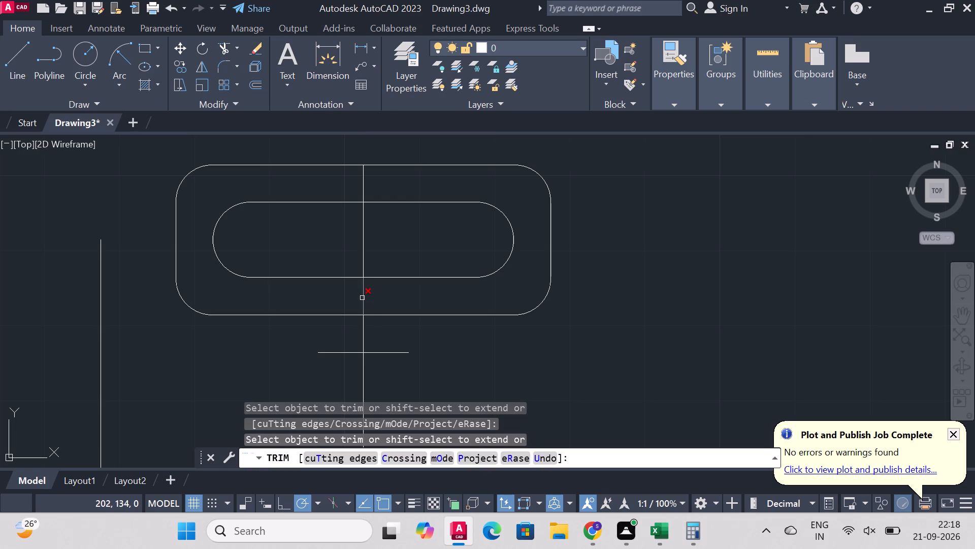
{"action": "left_click", "coordinate": [362, 298]}
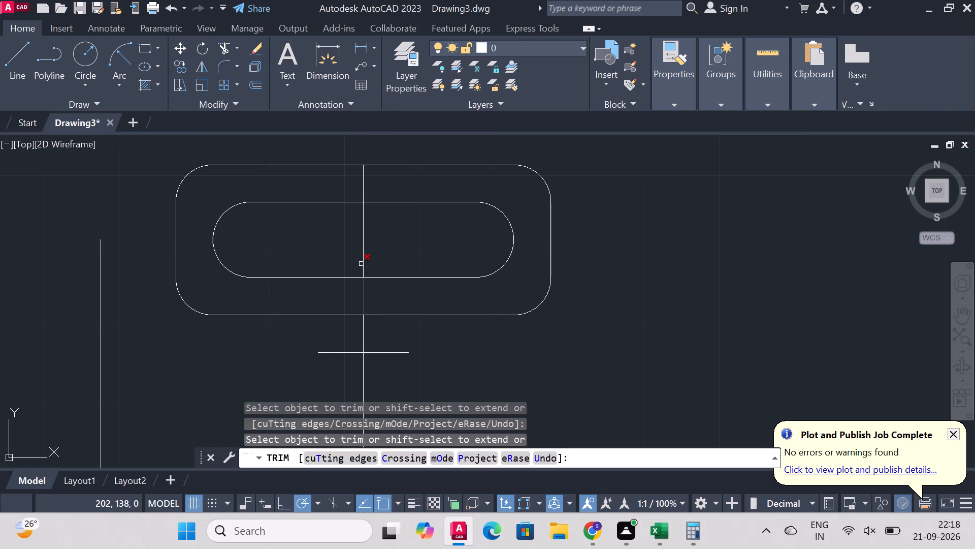
{"action": "left_click", "coordinate": [364, 237]}
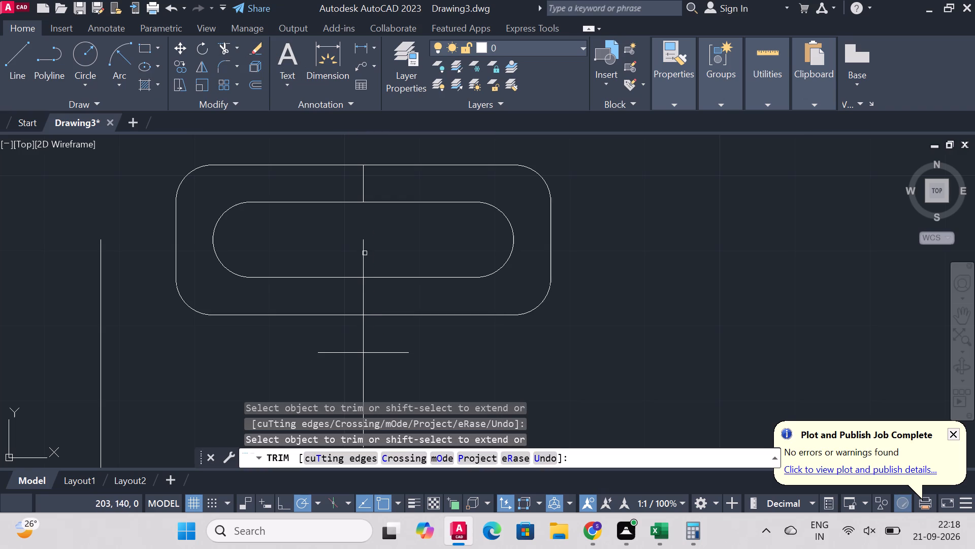
{"action": "left_click", "coordinate": [365, 257]}
{"action": "left_click", "coordinate": [364, 259]}
{"action": "right_click", "coordinate": [653, 307]}
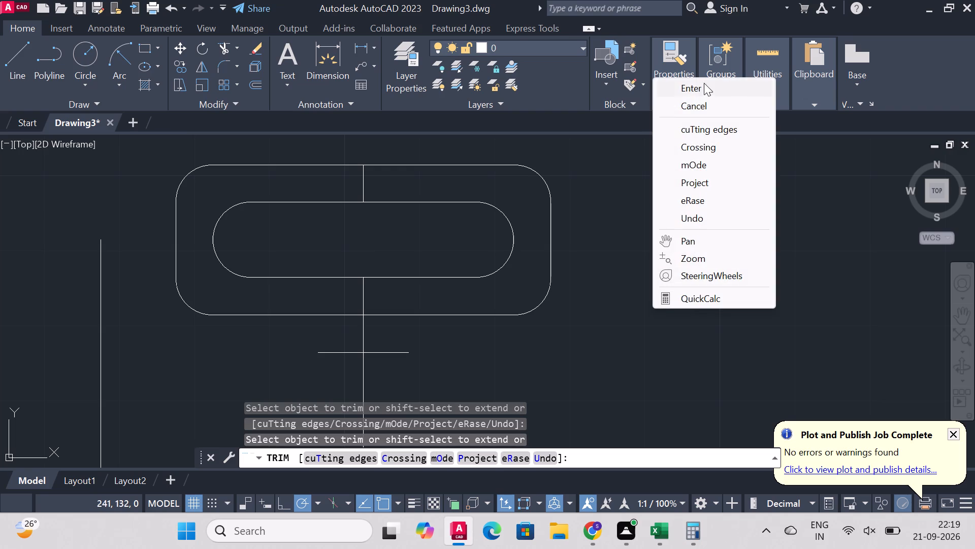
{"action": "left_click", "coordinate": [703, 86]}
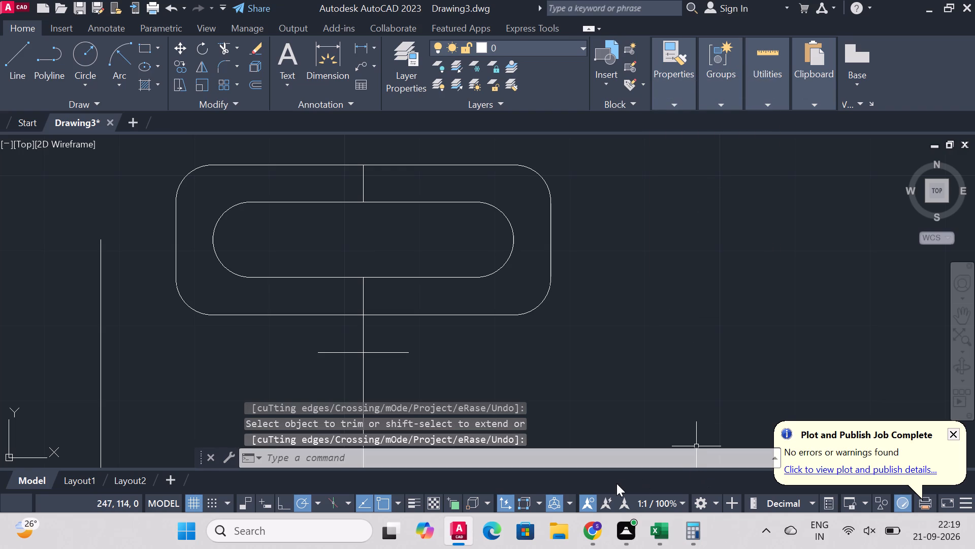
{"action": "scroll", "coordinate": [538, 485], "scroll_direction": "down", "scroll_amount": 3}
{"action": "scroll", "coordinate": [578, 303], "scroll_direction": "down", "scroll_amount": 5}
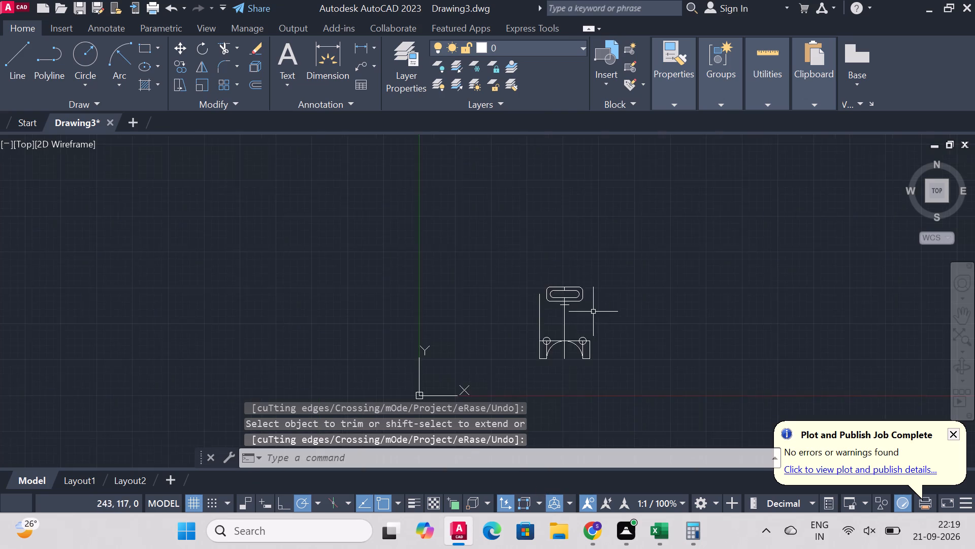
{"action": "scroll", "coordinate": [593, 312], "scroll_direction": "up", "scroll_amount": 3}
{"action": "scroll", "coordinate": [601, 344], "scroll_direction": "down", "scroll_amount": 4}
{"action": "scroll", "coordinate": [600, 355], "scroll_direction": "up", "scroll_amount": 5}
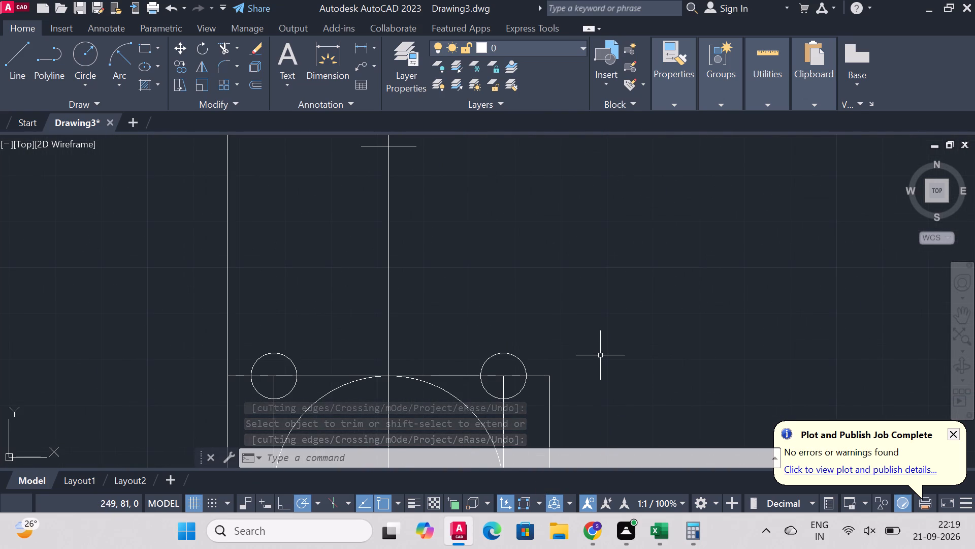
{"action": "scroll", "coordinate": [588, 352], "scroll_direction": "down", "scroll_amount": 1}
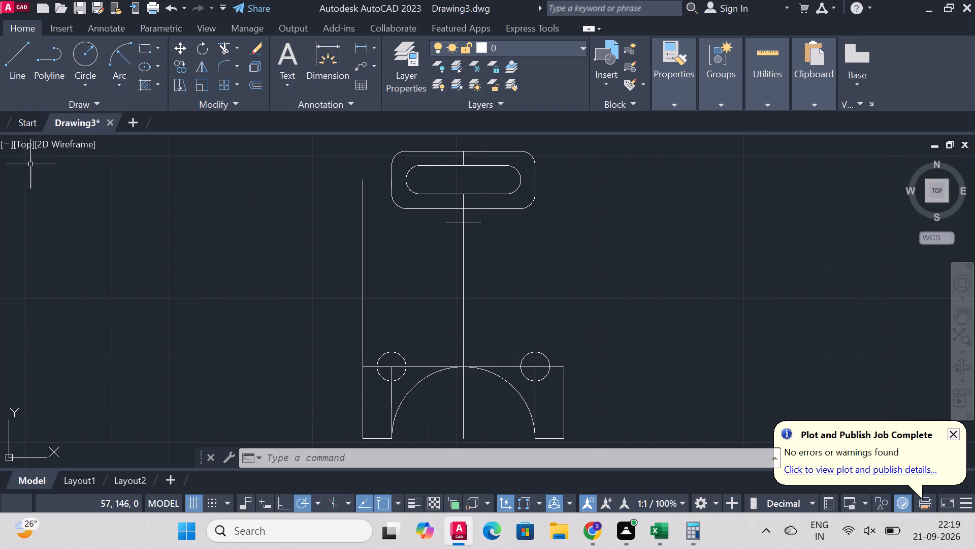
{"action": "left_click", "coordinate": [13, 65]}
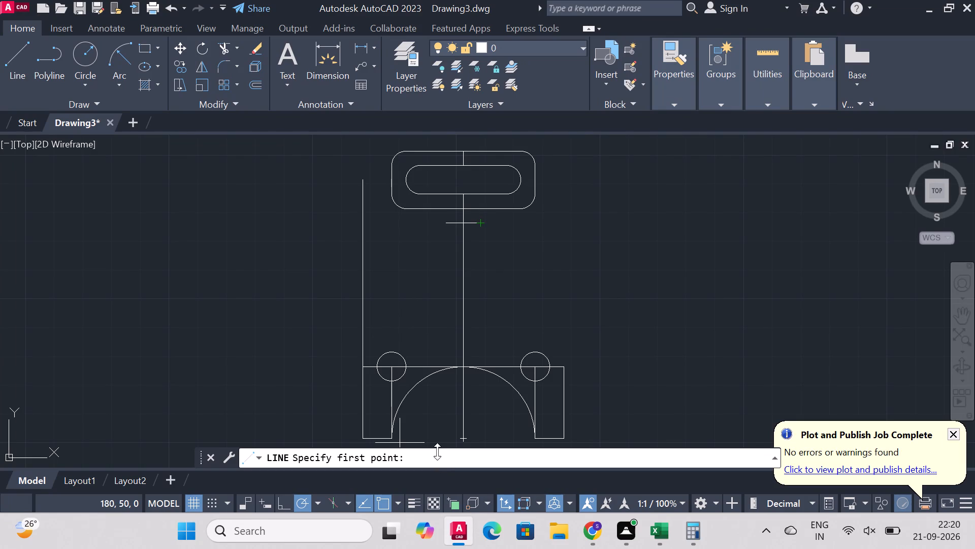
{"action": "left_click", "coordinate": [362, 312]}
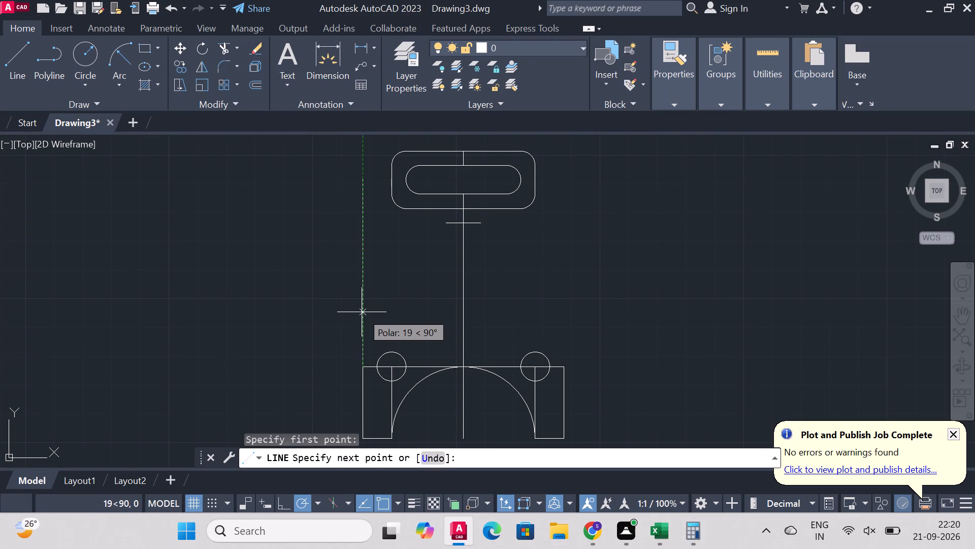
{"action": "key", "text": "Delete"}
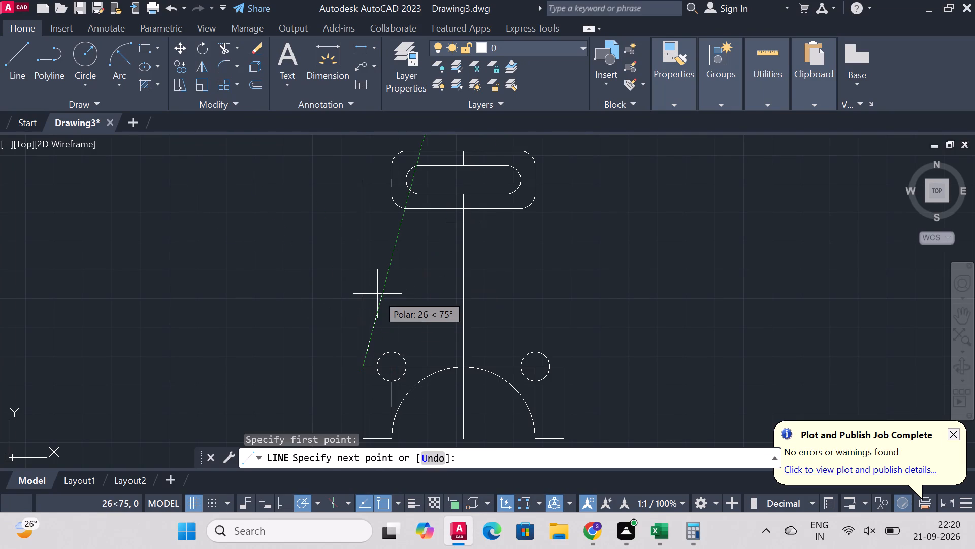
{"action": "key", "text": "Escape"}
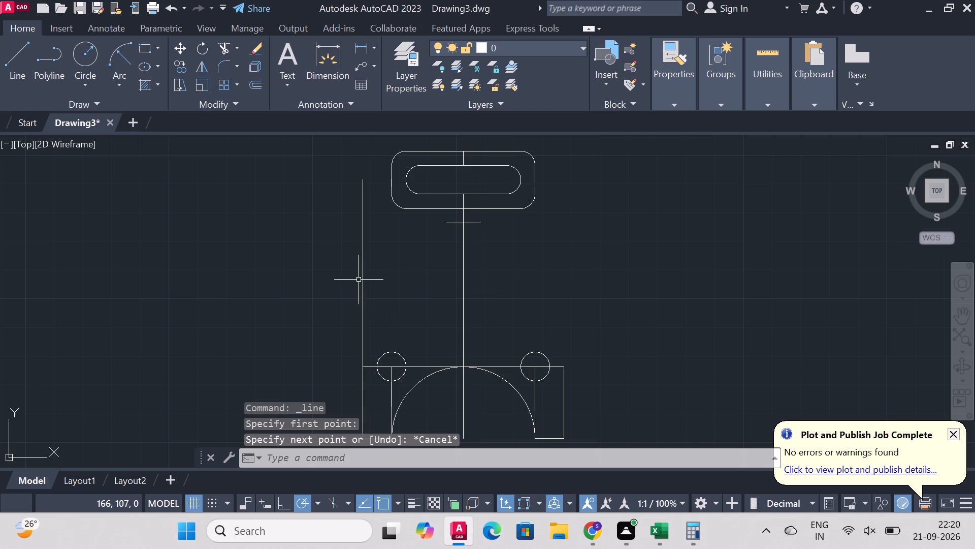
Delete the long vertical line rising above the base's upper-left corner.
{"action": "left_click", "coordinate": [361, 265]}
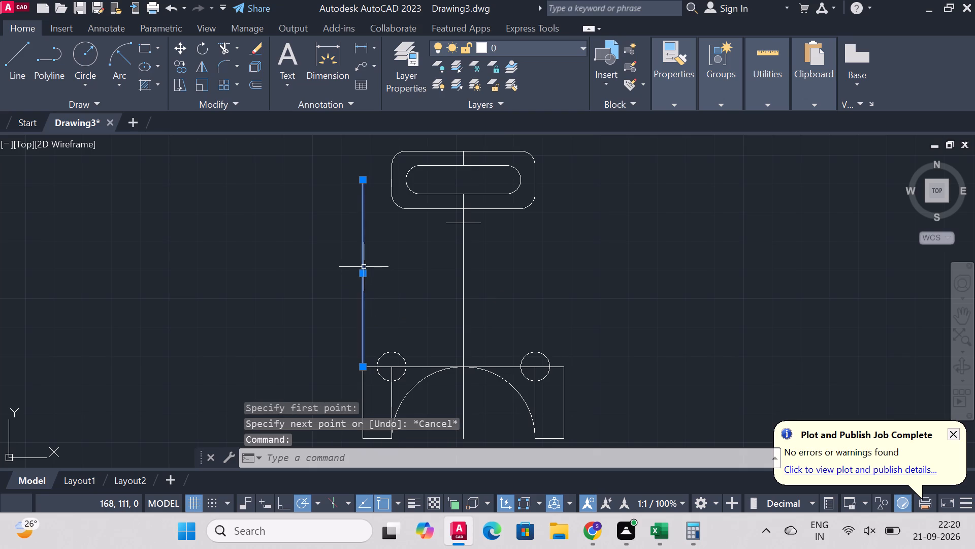
{"action": "key", "text": "Delete"}
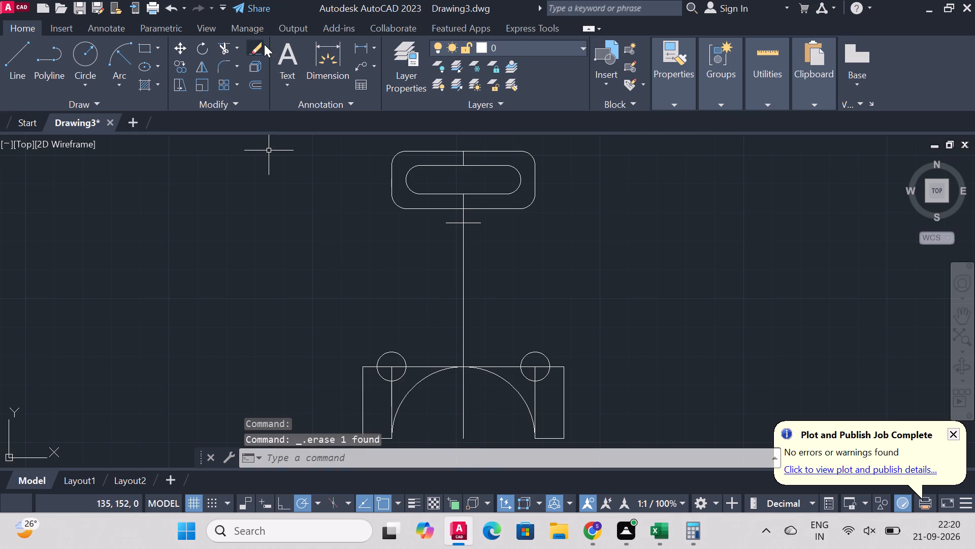
Trim away the base's top horizontal edge between the two circles, on both sides of the centre line.
{"action": "left_click", "coordinate": [227, 49]}
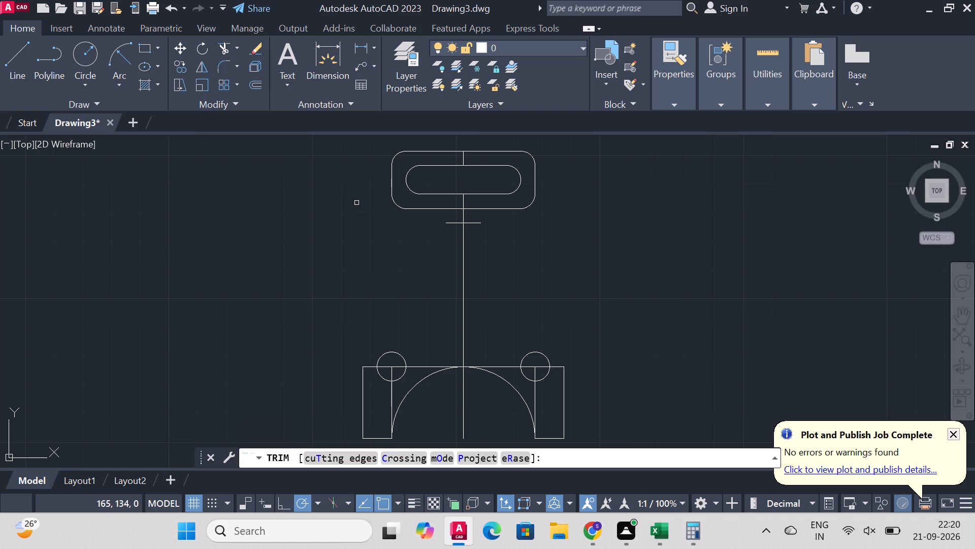
{"action": "left_click", "coordinate": [418, 369]}
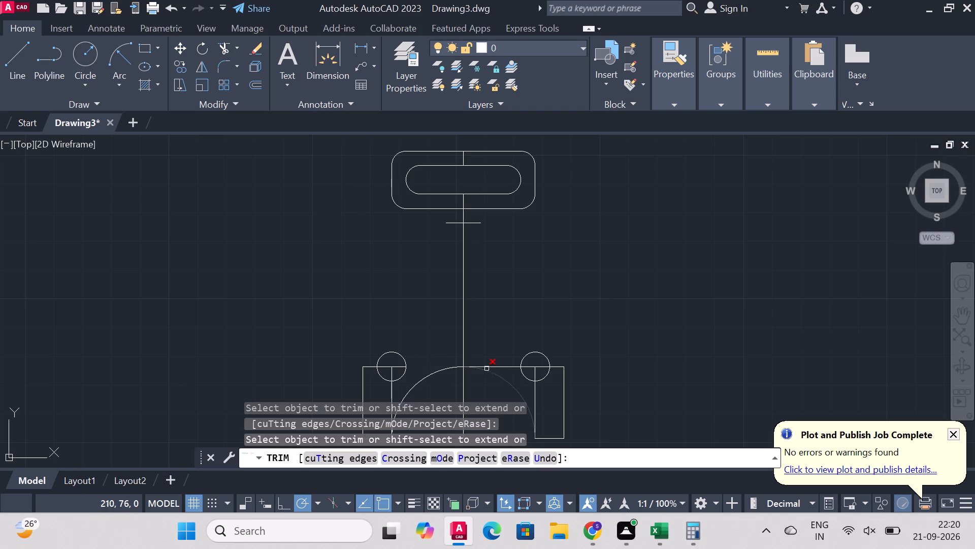
{"action": "left_click", "coordinate": [504, 365]}
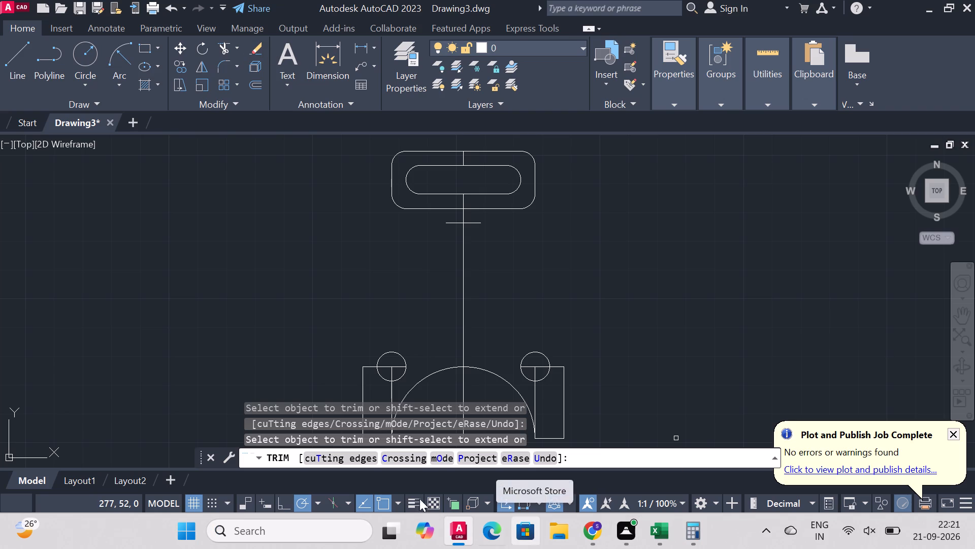
From the midpoint of the short horizontal line, draw a line 35 units down the centre line and continue it 15 units right.
{"action": "left_click", "coordinate": [10, 51]}
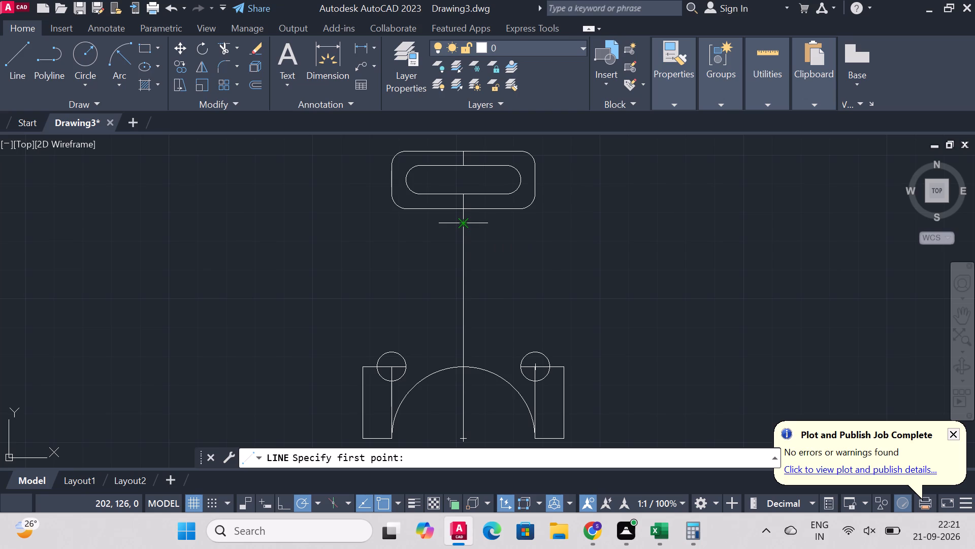
{"action": "left_click", "coordinate": [462, 224]}
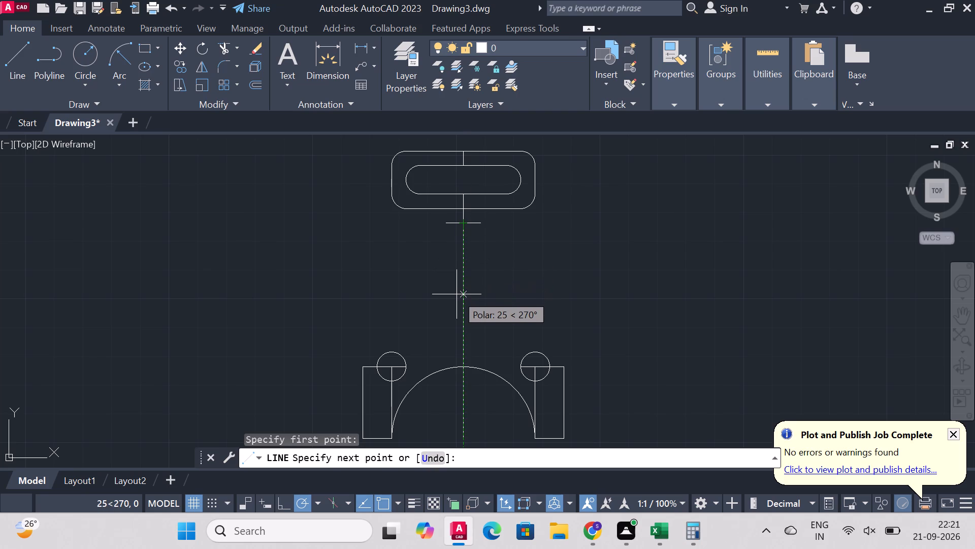
{"action": "type", "text": "35"}
{"action": "key", "text": "Return"}
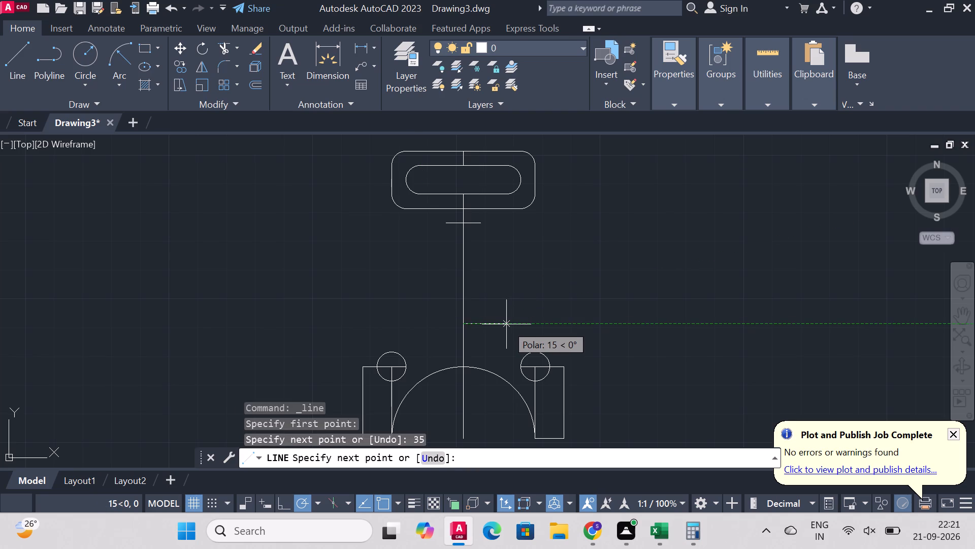
{"action": "type", "text": "15"}
{"action": "key", "text": "Return"}
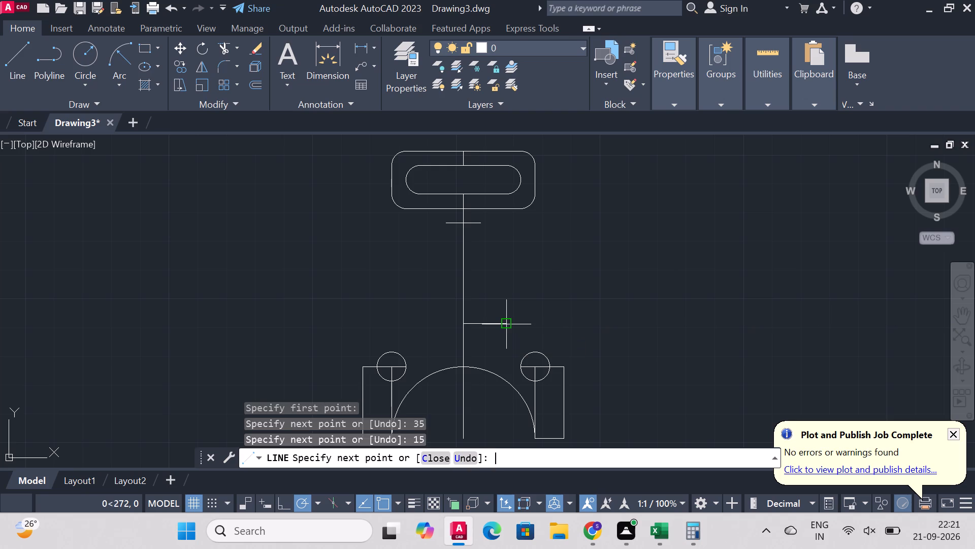
{"action": "right_click", "coordinate": [510, 319]}
{"action": "left_click", "coordinate": [552, 128]}
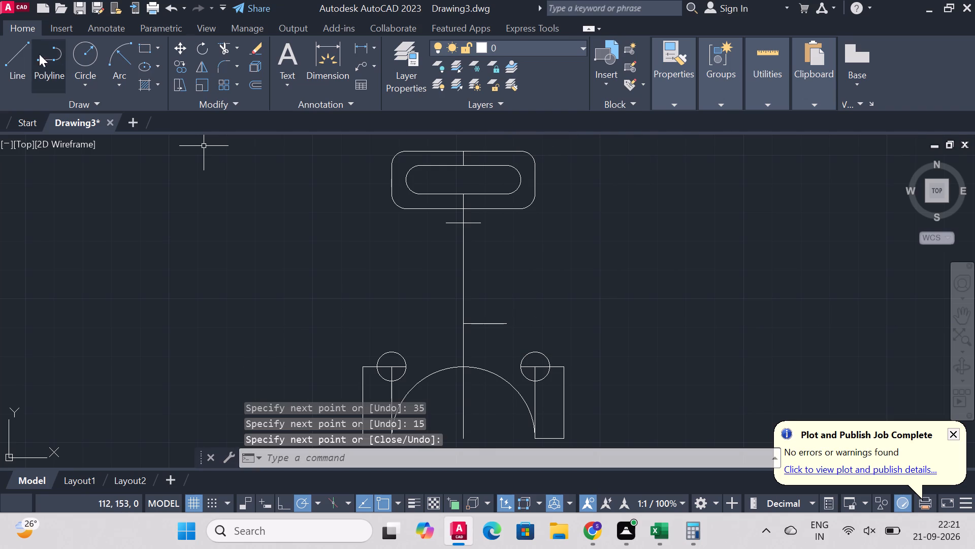
Draw a 15-unit line to the left from the point where the new horizontal line meets the centre line.
{"action": "left_click", "coordinate": [10, 54]}
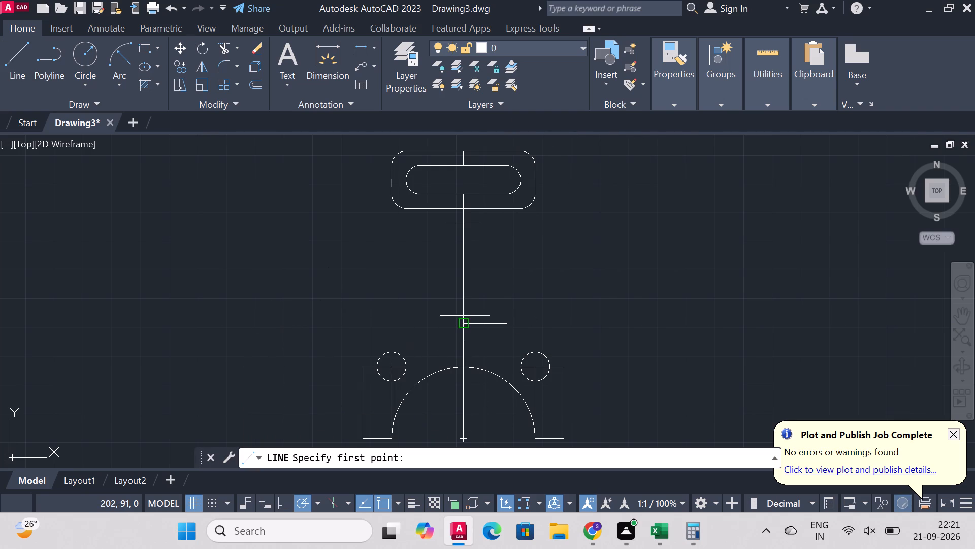
{"action": "left_click_drag", "start_coordinate": [467, 326], "coordinate": [476, 341]}
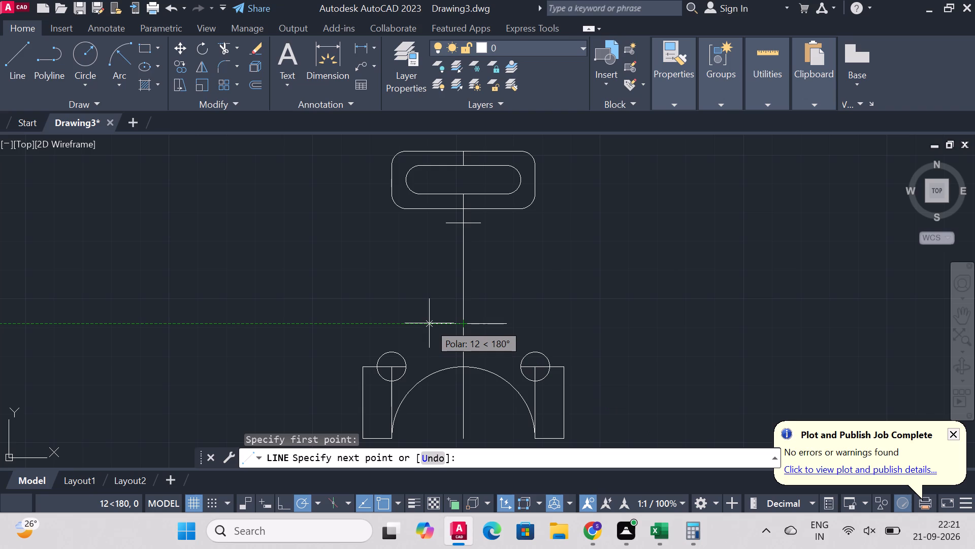
{"action": "type", "text": "15"}
{"action": "key", "text": "Return"}
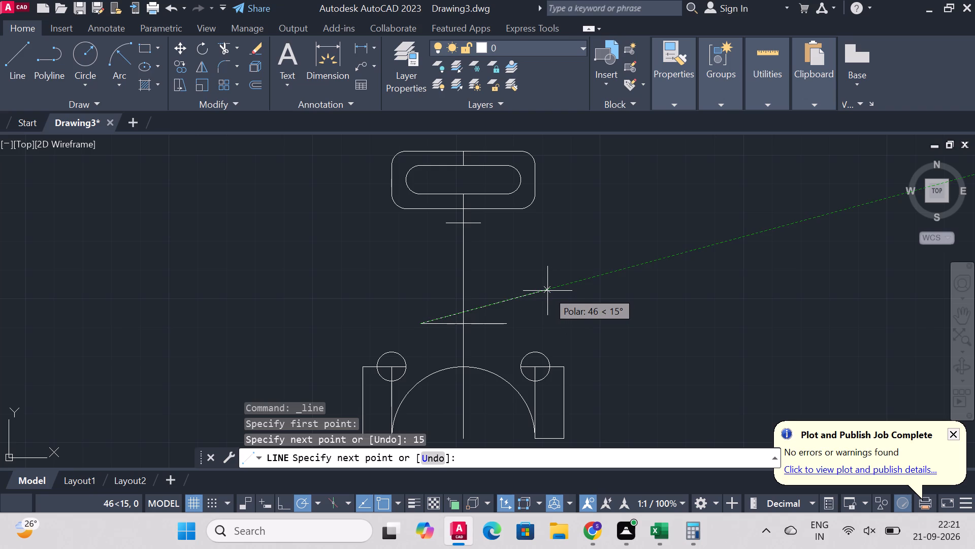
{"action": "key", "text": "Escape"}
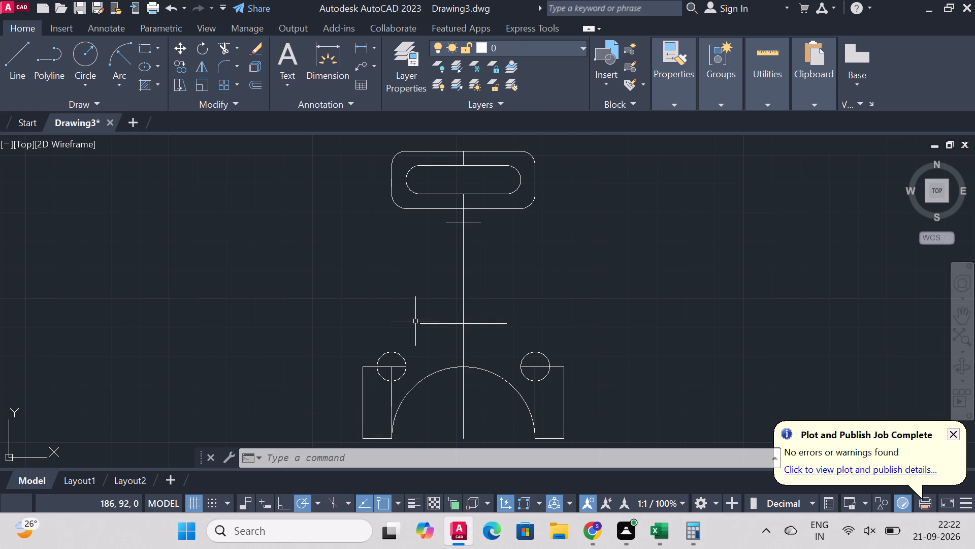
{"action": "scroll", "coordinate": [415, 321], "scroll_direction": "up", "scroll_amount": 1}
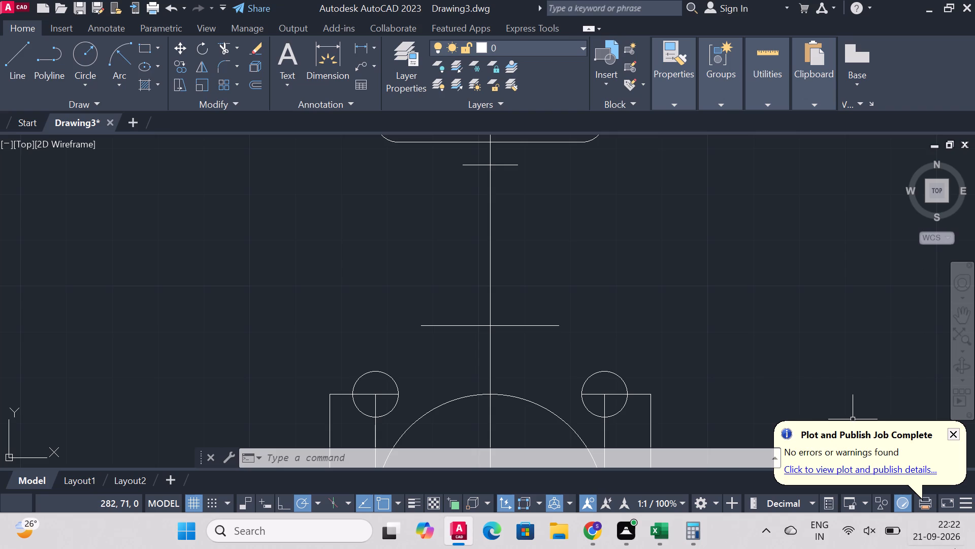
Trim the centre line segment between the rounded recess outline's top edge and the slot's top edge.
{"action": "scroll", "coordinate": [673, 209], "scroll_direction": "down", "scroll_amount": 3}
{"action": "scroll", "coordinate": [710, 154], "scroll_direction": "up", "scroll_amount": 1}
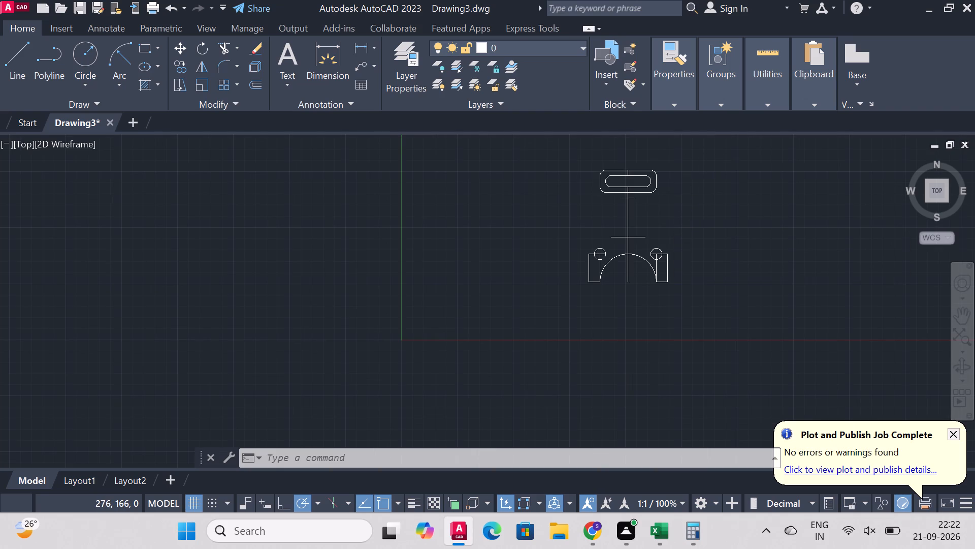
{"action": "scroll", "coordinate": [709, 155], "scroll_direction": "up", "scroll_amount": 1}
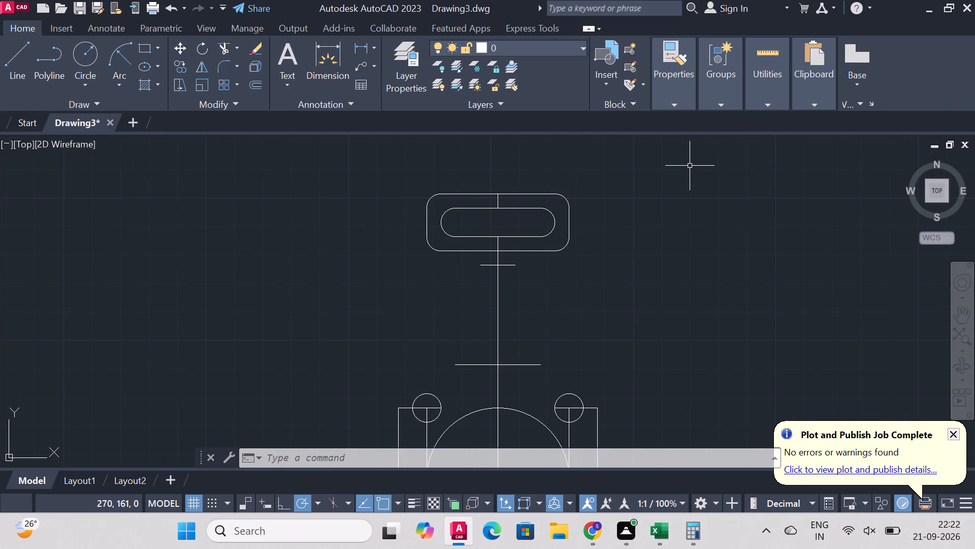
{"action": "left_click", "coordinate": [226, 47]}
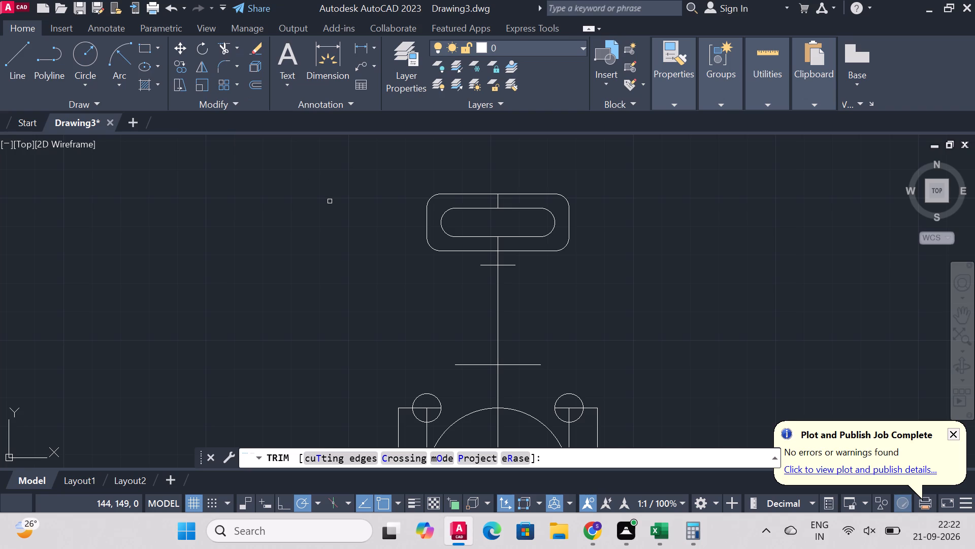
{"action": "left_click", "coordinate": [498, 199]}
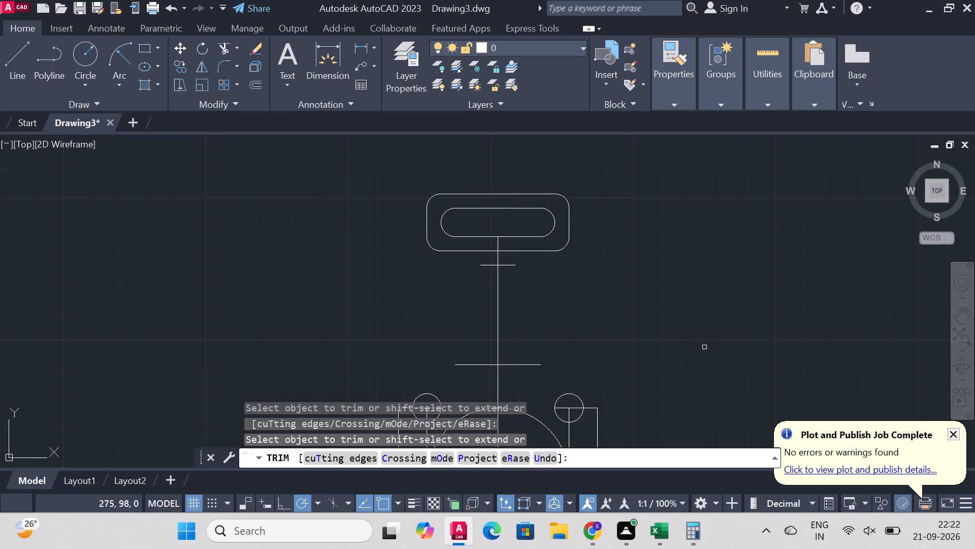
Draw a start-end-radius arc of radius 110 from the upper short line's left end to the lower horizontal line's left end.
{"action": "left_click", "coordinate": [116, 46]}
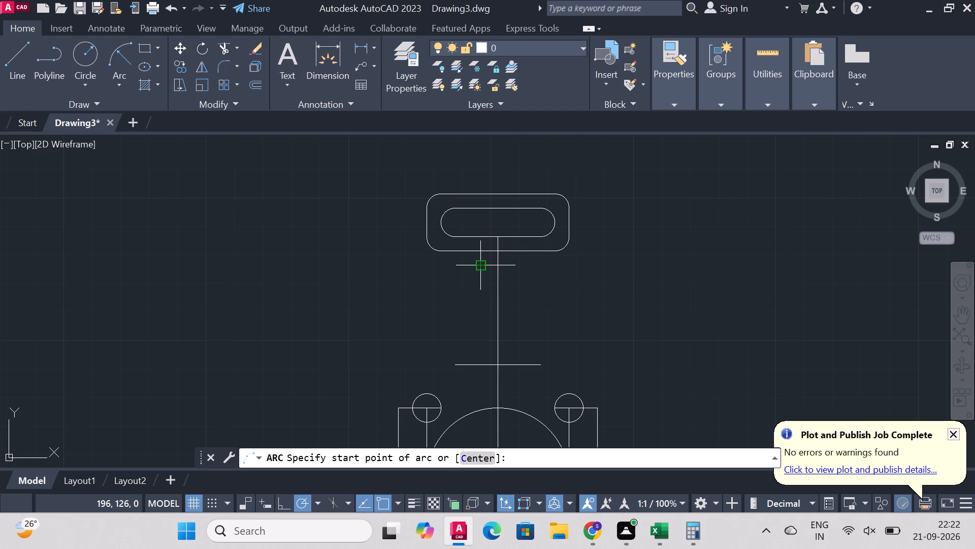
{"action": "left_click", "coordinate": [483, 269]}
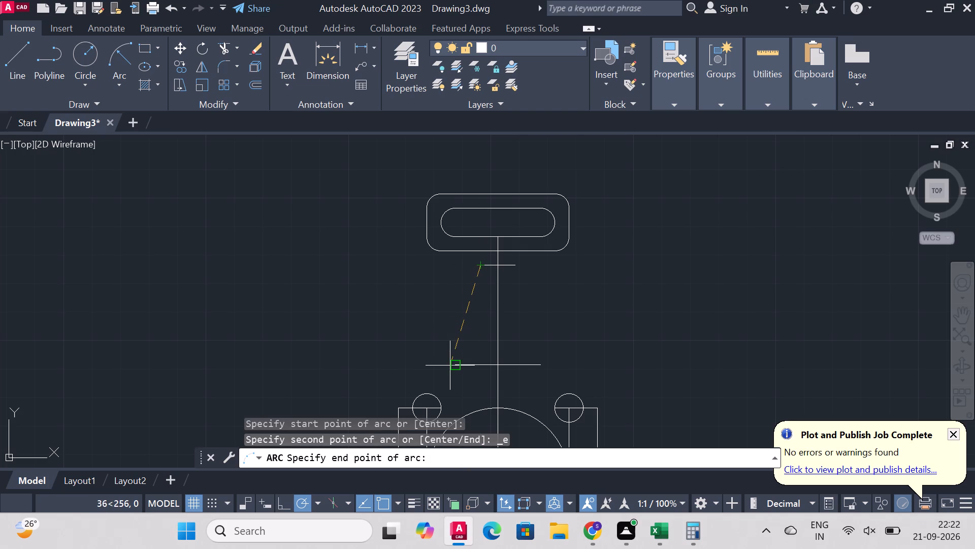
{"action": "left_click", "coordinate": [454, 370]}
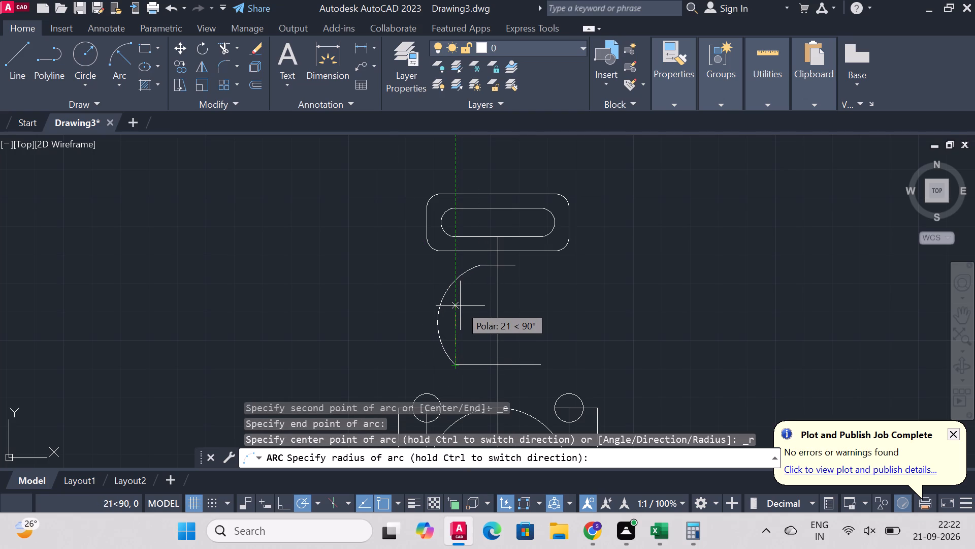
{"action": "key", "text": "r"}
{"action": "key", "text": "Return"}
{"action": "type", "text": "110"}
{"action": "key", "text": "Return"}
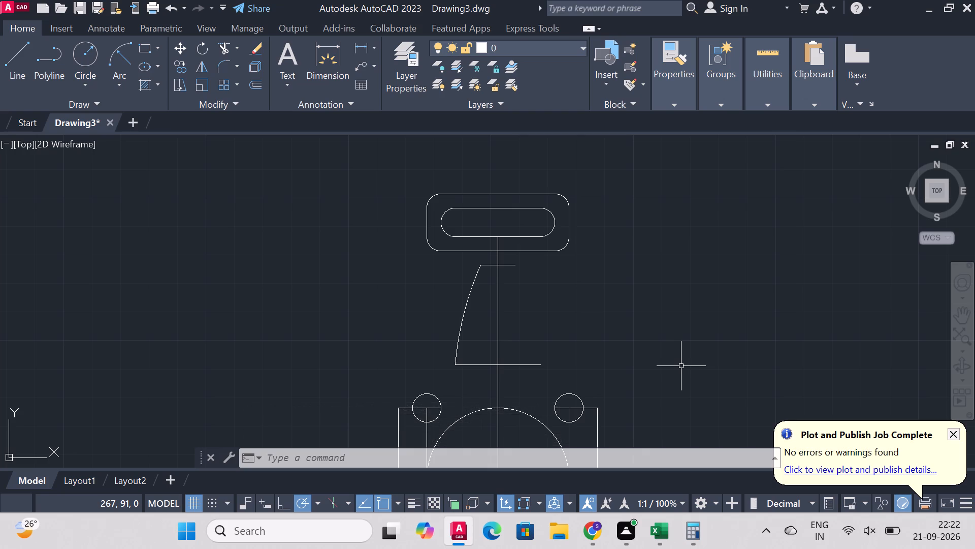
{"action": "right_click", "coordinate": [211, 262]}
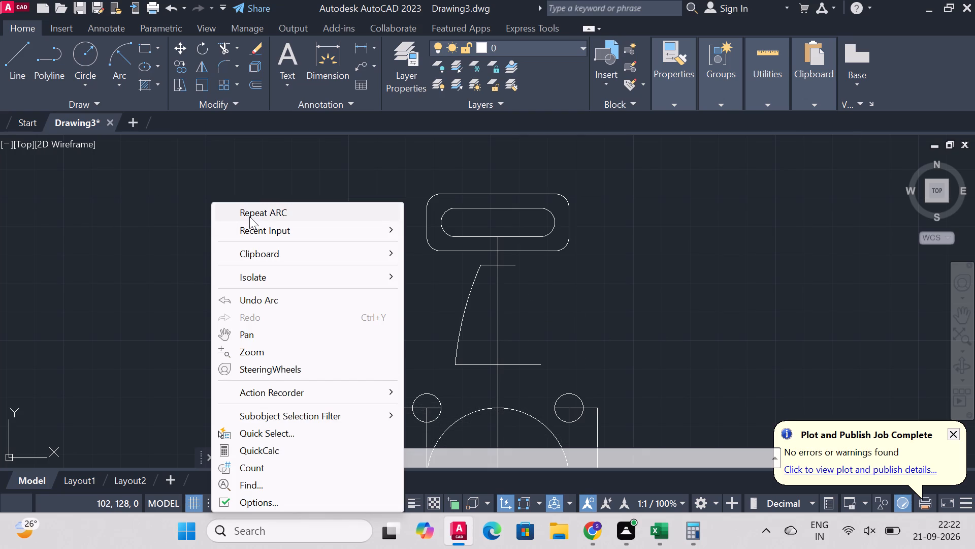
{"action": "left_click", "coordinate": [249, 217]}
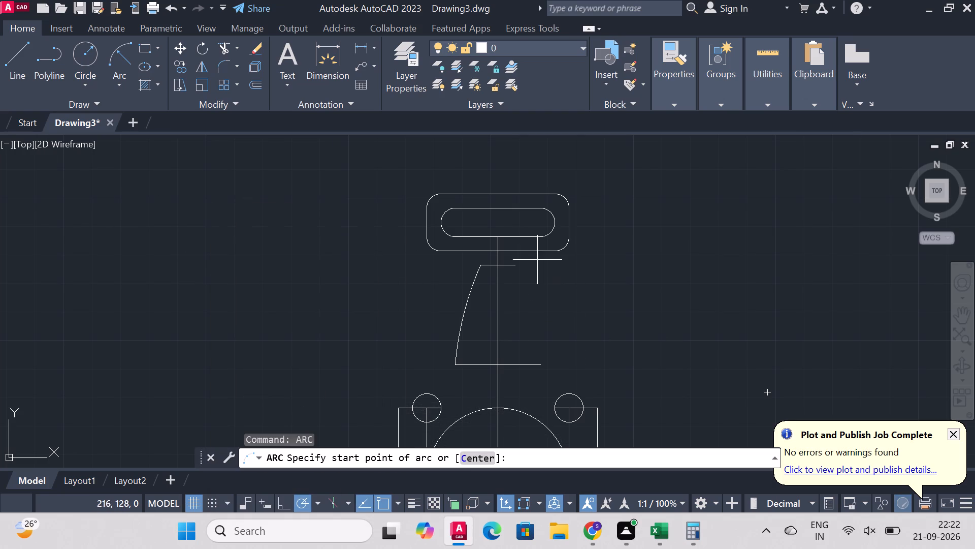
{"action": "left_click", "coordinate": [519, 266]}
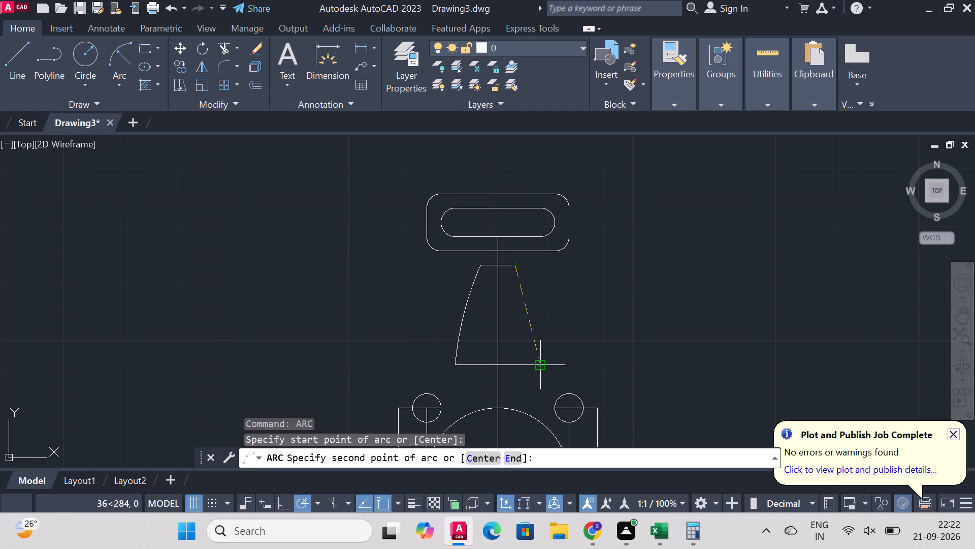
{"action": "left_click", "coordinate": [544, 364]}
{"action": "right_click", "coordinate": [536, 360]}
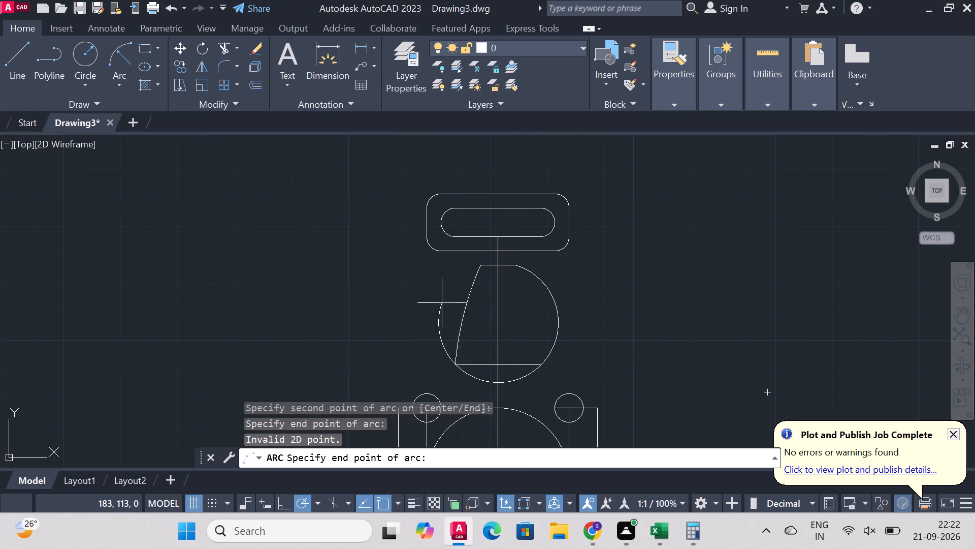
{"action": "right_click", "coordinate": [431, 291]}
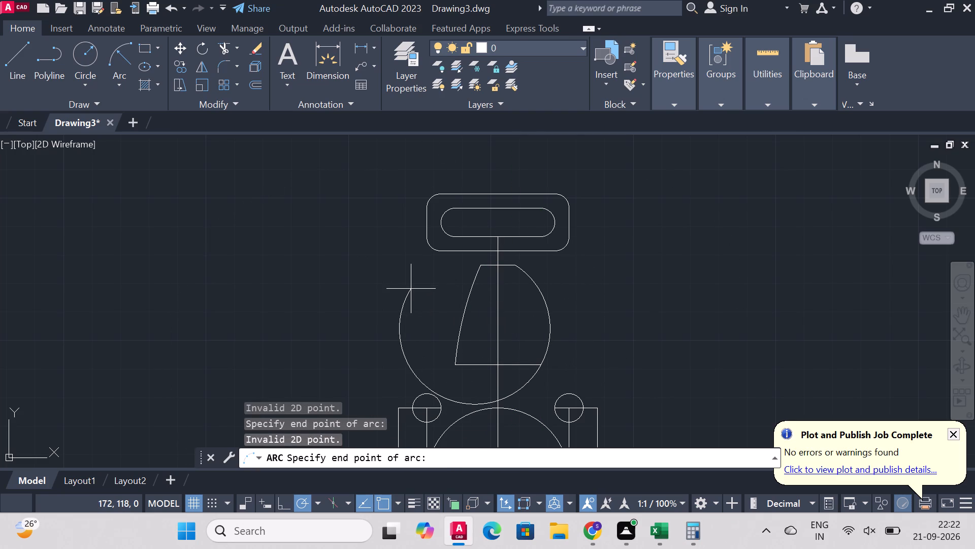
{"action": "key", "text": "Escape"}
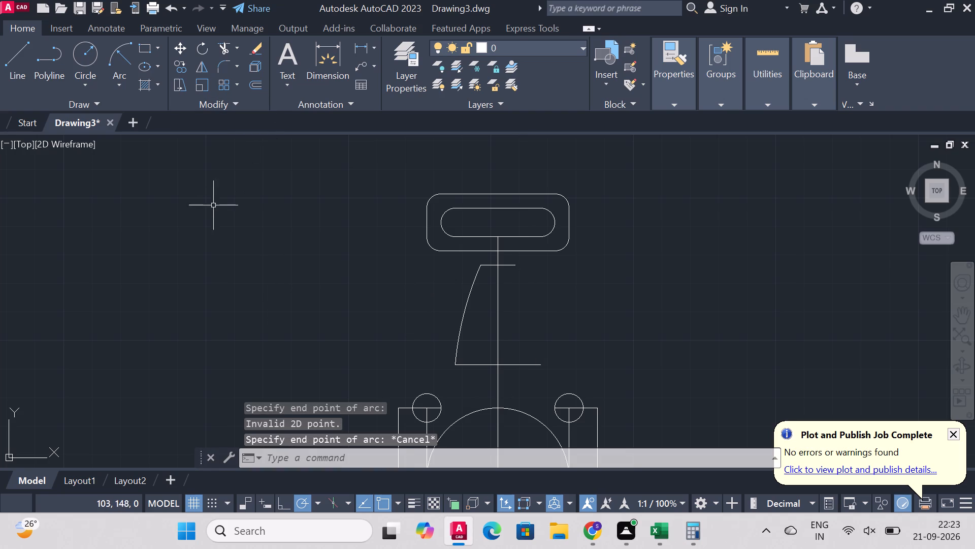
Draw an arc from the lower horizontal line's right end through the upper short line's right end, entering 110 for the end point.
{"action": "right_click", "coordinate": [213, 234]}
{"action": "left_click", "coordinate": [268, 210]}
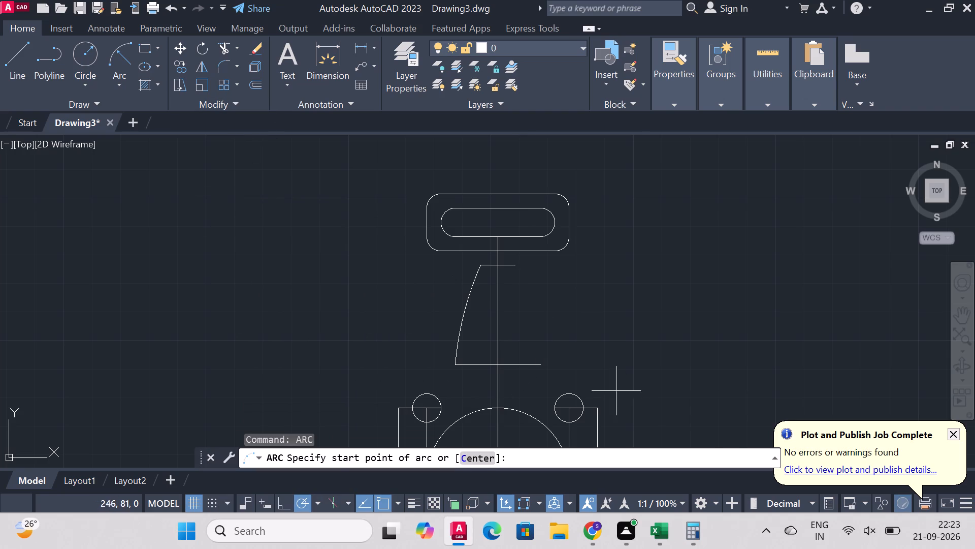
{"action": "left_click", "coordinate": [538, 366]}
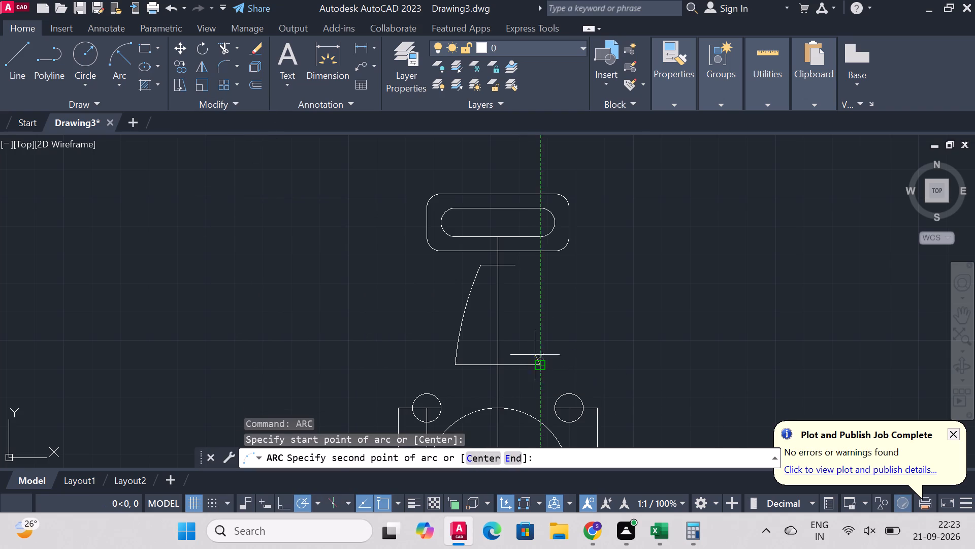
{"action": "left_click", "coordinate": [515, 267]}
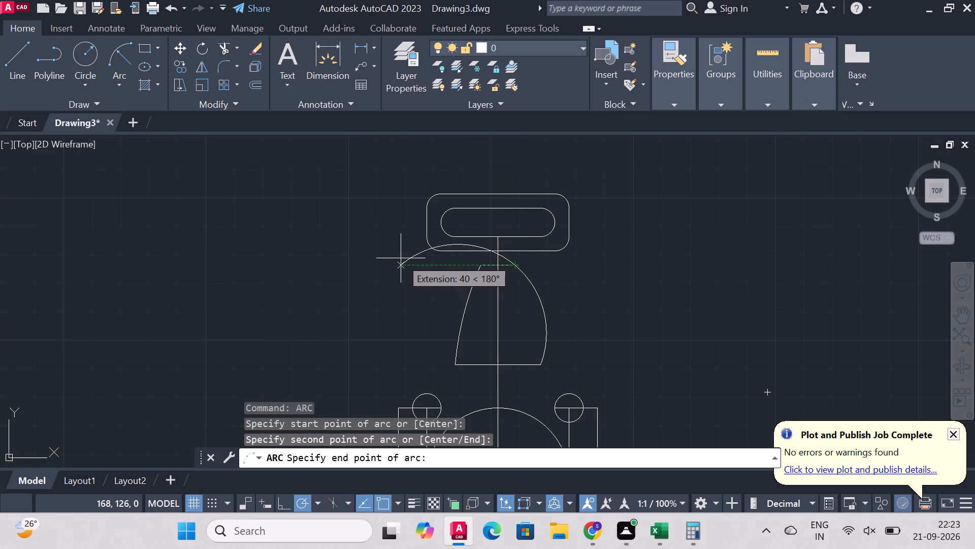
{"action": "key", "text": "r"}
{"action": "key", "text": "Return"}
{"action": "type", "text": "11"}
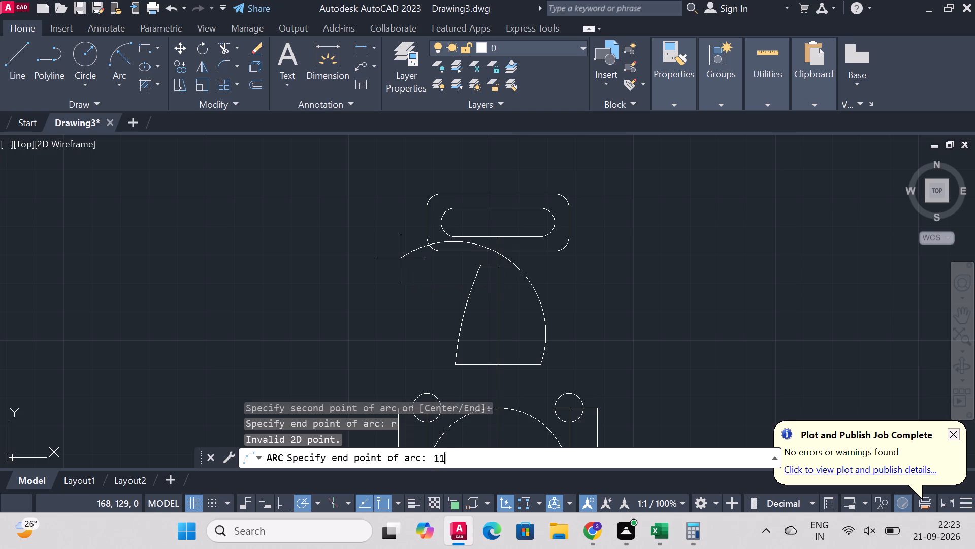
{"action": "key", "text": "0"}
{"action": "key", "text": "Return"}
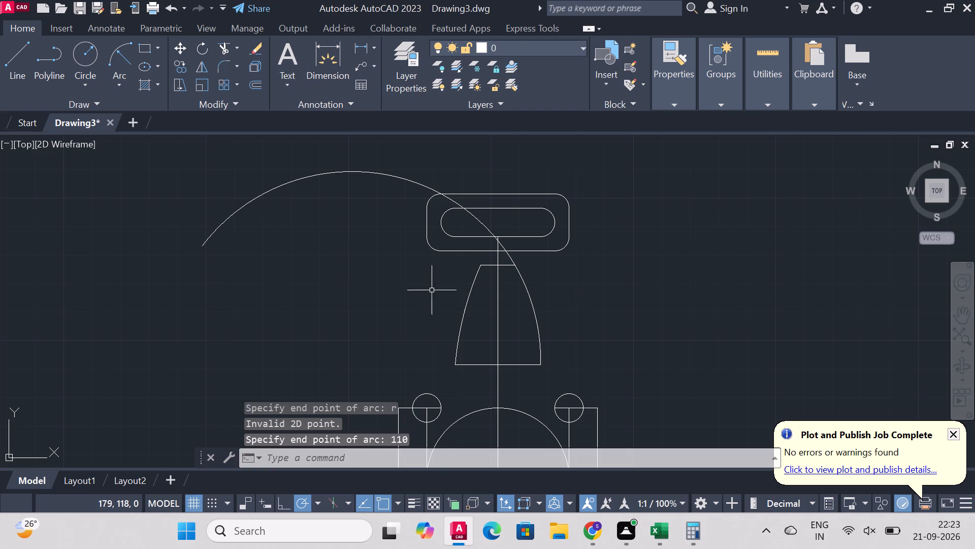
Trim away all parts of the new arc beyond the upper short line, including the pieces crossing the recess and slot.
{"action": "left_click", "coordinate": [225, 50]}
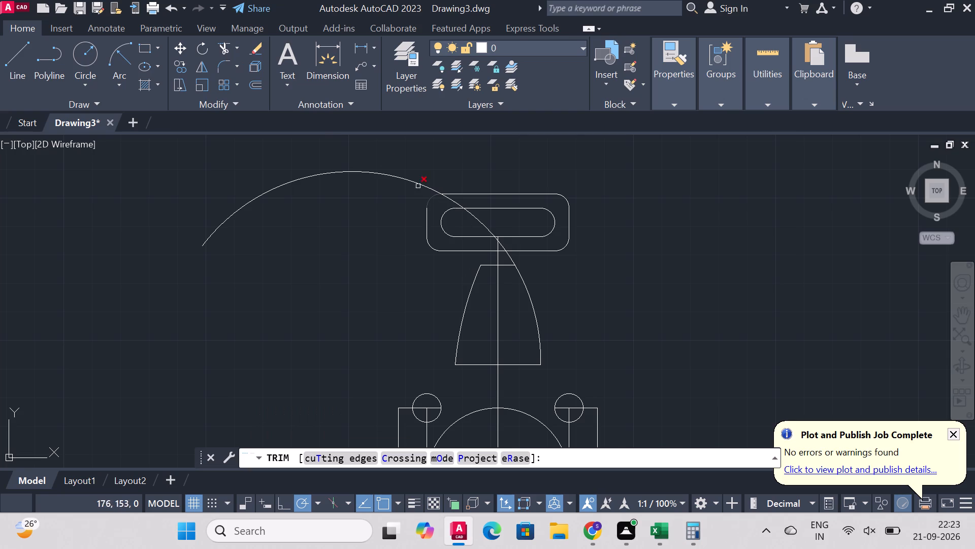
{"action": "left_click", "coordinate": [377, 173]}
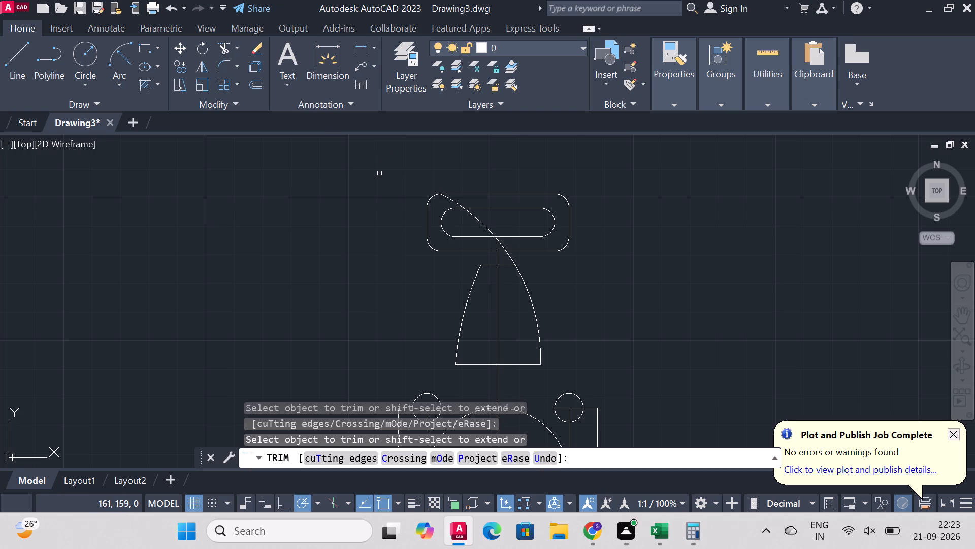
{"action": "left_click", "coordinate": [454, 202]}
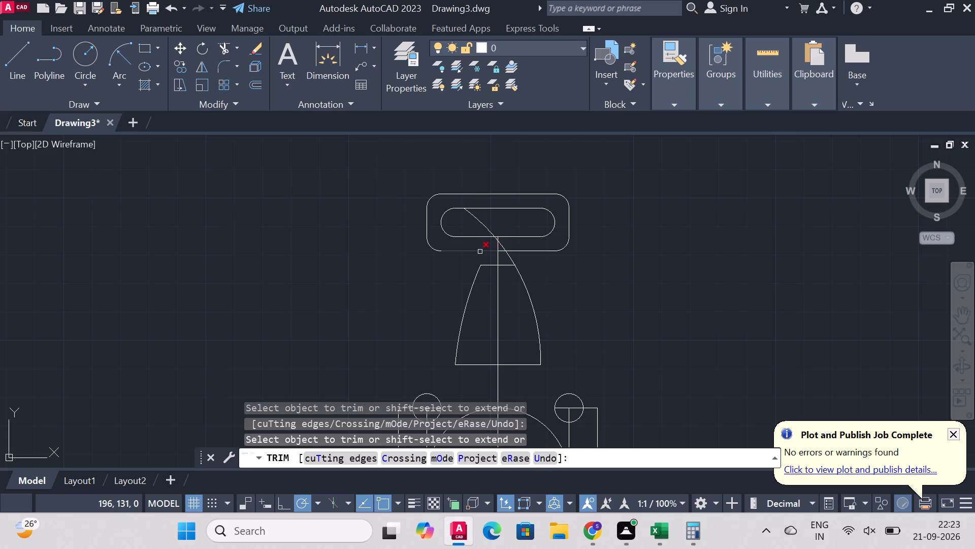
{"action": "left_click", "coordinate": [483, 224]}
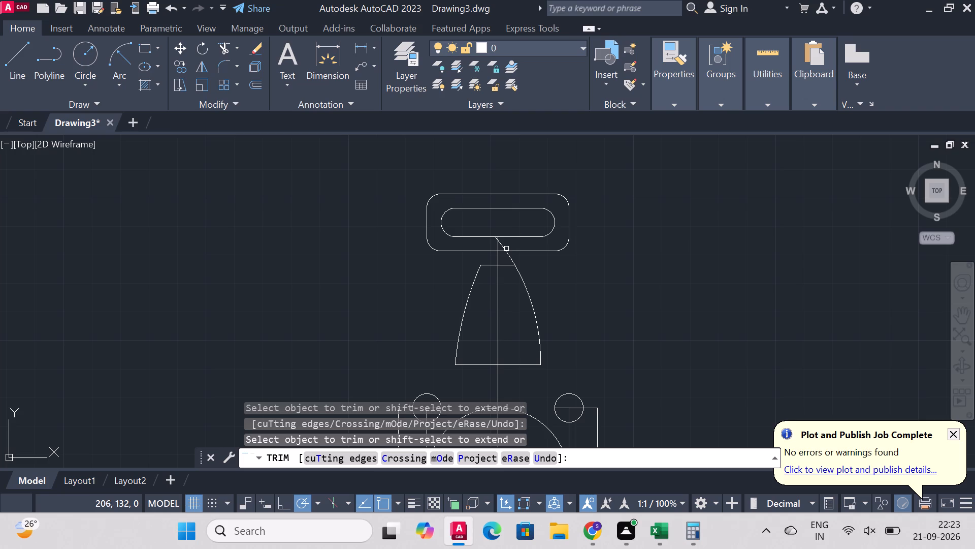
{"action": "left_click", "coordinate": [504, 248]}
{"action": "scroll", "coordinate": [501, 241], "scroll_direction": "up", "scroll_amount": 3}
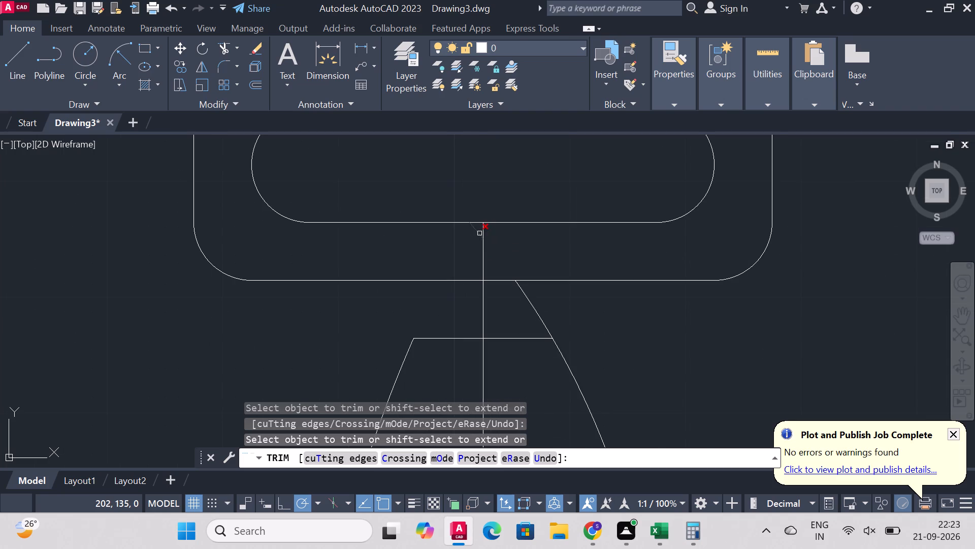
{"action": "left_click", "coordinate": [478, 233]}
{"action": "left_click", "coordinate": [534, 306]}
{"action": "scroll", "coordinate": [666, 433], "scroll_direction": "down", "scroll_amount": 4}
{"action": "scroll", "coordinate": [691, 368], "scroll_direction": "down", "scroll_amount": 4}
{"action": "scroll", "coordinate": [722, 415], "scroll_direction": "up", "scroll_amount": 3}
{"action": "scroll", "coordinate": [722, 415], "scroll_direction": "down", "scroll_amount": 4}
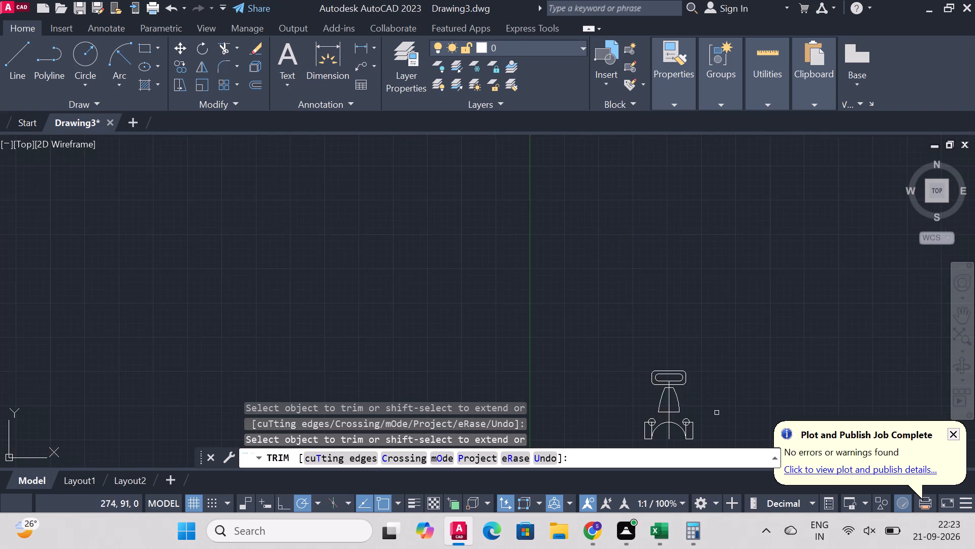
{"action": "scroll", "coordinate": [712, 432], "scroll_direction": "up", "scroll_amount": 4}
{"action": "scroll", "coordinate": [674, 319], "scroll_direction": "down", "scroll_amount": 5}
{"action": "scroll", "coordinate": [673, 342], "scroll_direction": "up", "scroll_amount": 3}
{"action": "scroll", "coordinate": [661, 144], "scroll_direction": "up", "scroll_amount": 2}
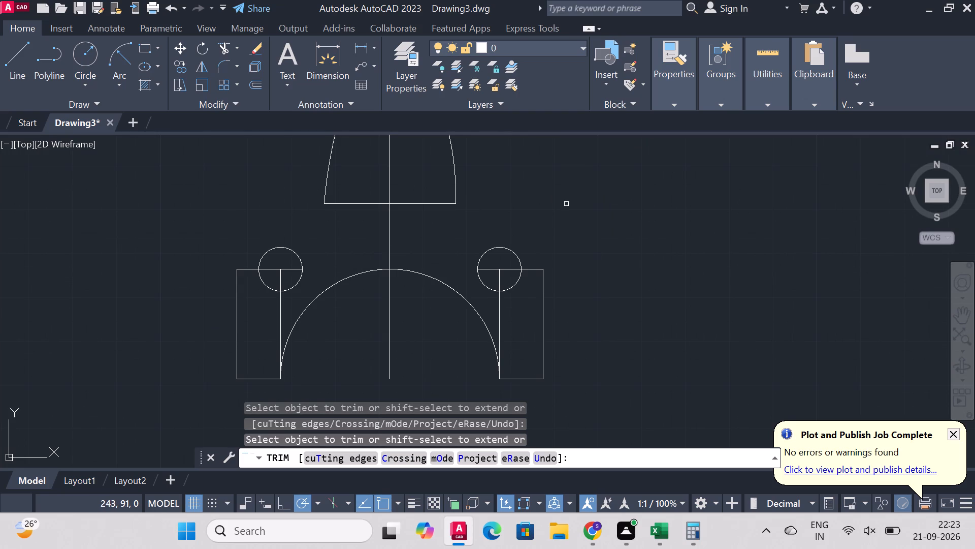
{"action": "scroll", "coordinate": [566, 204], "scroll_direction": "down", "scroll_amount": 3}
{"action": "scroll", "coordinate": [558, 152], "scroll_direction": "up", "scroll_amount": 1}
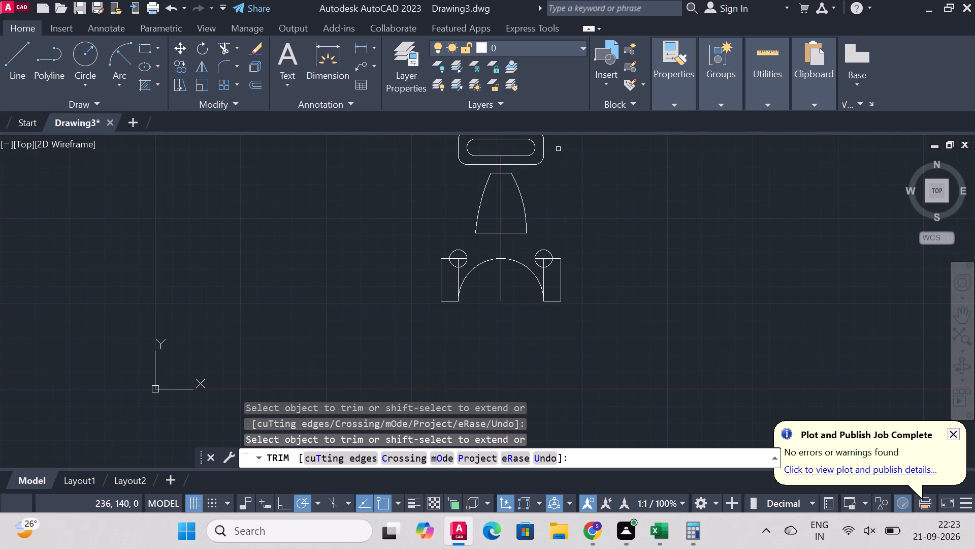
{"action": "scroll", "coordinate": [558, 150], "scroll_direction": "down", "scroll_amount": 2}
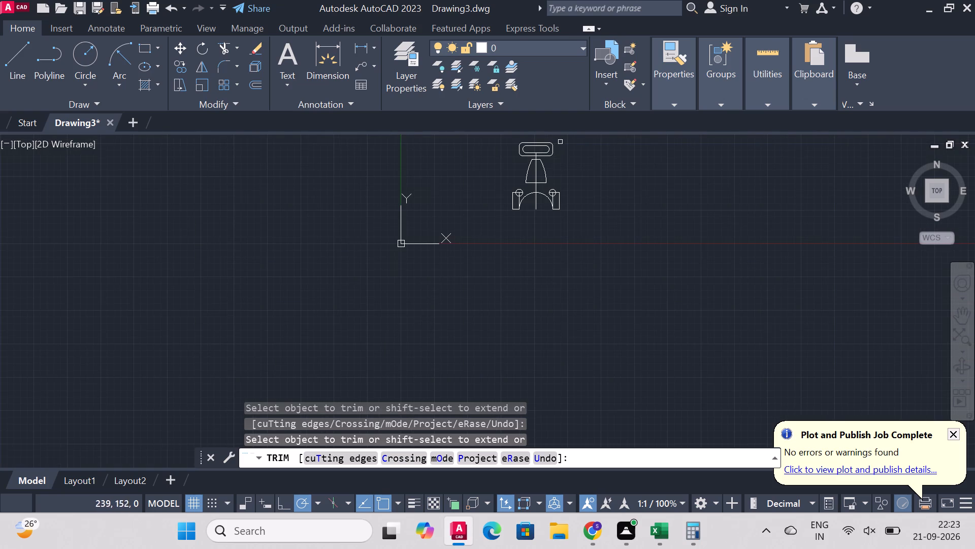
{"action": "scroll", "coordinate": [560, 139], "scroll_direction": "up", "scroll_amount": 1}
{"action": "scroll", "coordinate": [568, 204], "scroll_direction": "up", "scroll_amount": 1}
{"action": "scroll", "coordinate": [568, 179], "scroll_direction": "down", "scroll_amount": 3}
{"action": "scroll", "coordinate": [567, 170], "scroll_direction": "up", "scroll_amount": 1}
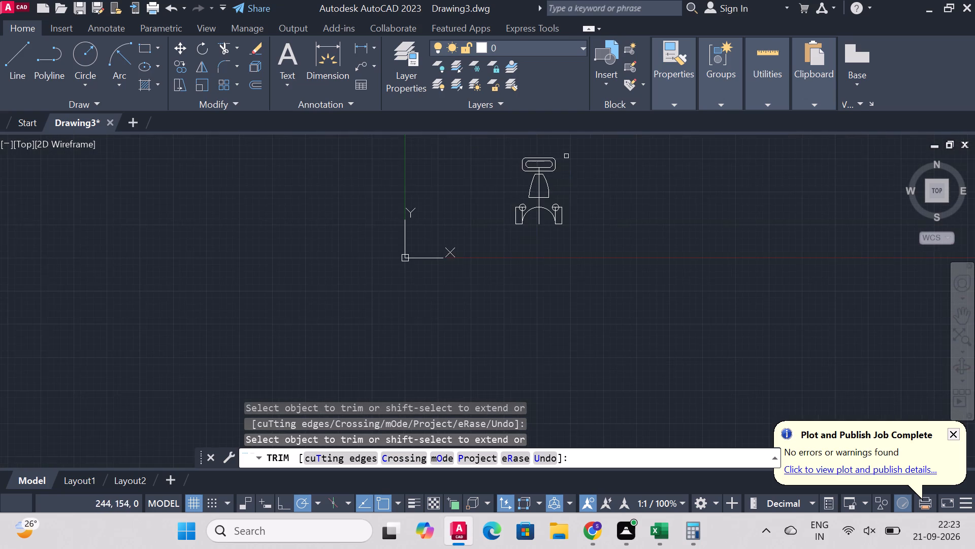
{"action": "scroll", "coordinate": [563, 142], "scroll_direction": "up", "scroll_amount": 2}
Draw a vertical line from the tapered shape's lower-left corner up to the bottom edge of the rounded recess outline.
{"action": "left_click", "coordinate": [9, 57]}
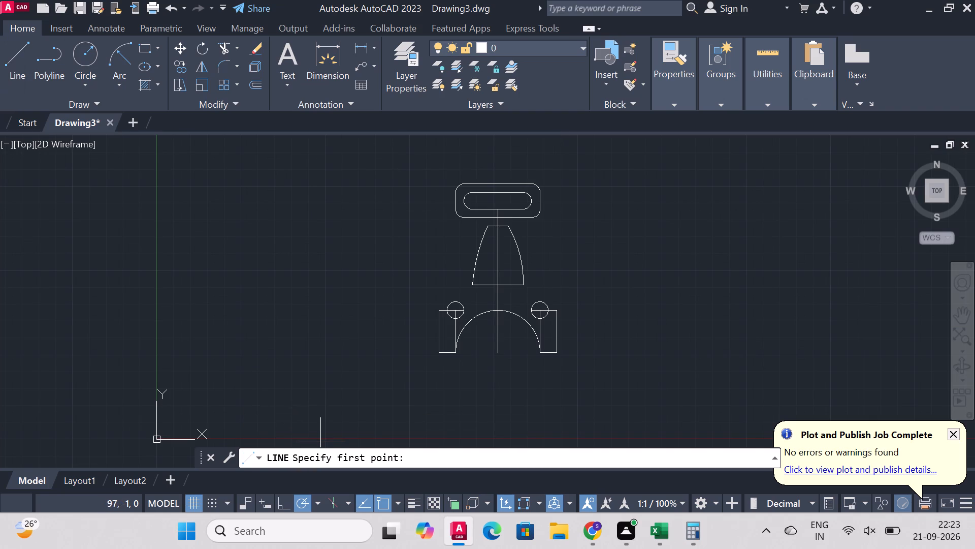
{"action": "left_click", "coordinate": [468, 284]}
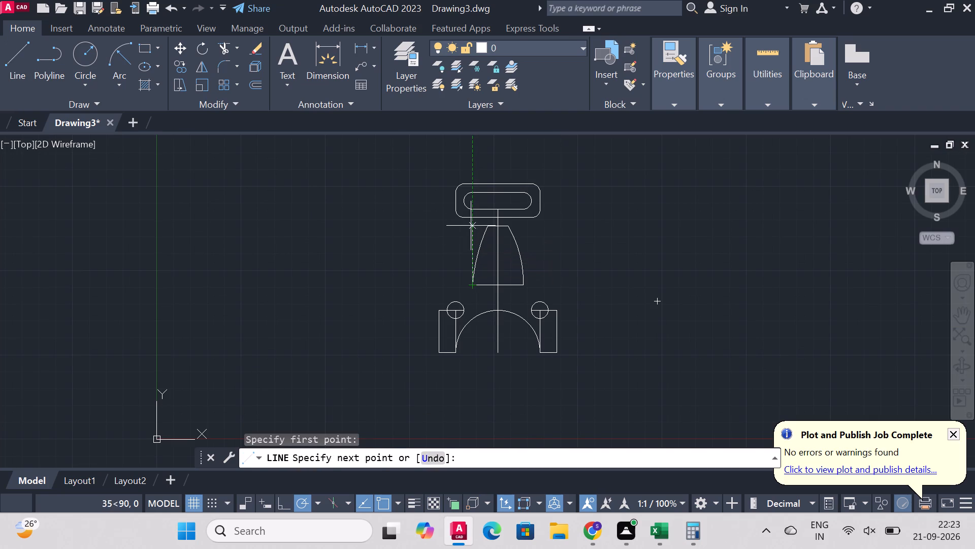
{"action": "left_click", "coordinate": [471, 219]}
{"action": "right_click", "coordinate": [471, 219]}
{"action": "left_click", "coordinate": [503, 232]}
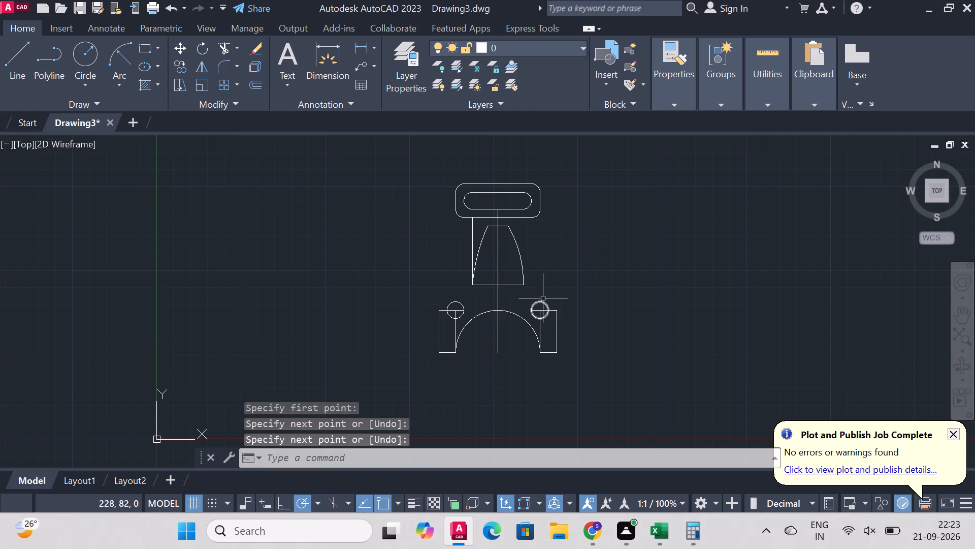
Draw a vertical line, about 40 long, from the tapered shape's lower-right corner up to the bottom edge of the rounded outline.
{"action": "right_click", "coordinate": [549, 274]}
{"action": "left_click", "coordinate": [595, 208]}
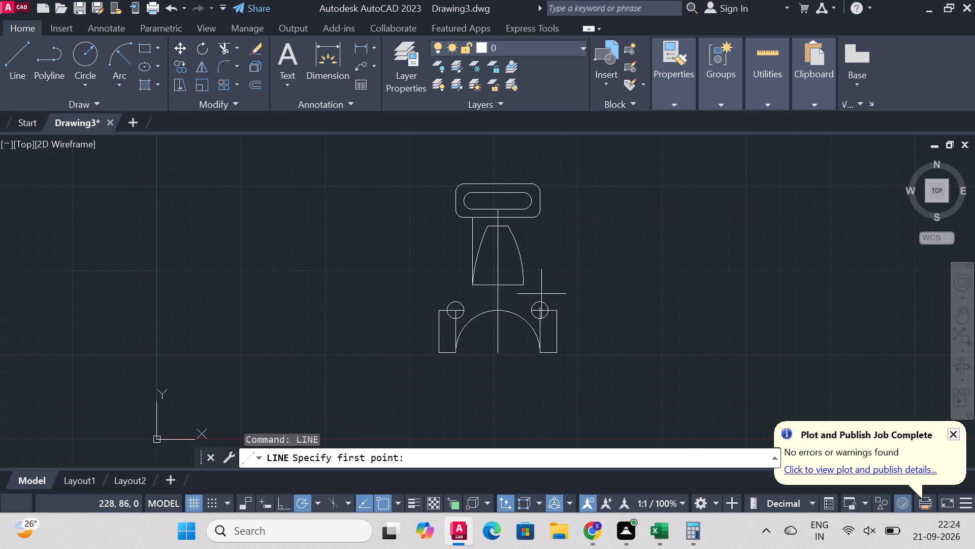
{"action": "left_click", "coordinate": [525, 285]}
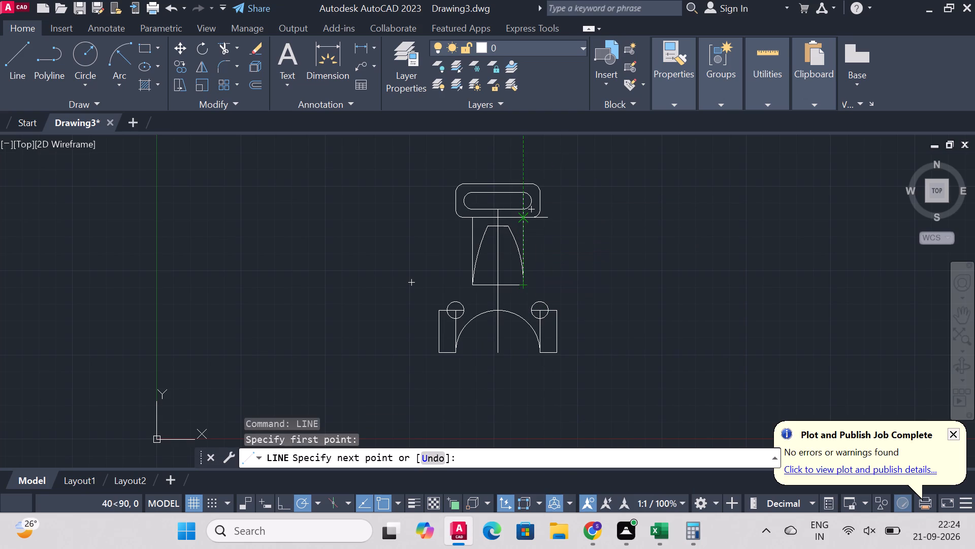
{"action": "left_click", "coordinate": [525, 219]}
{"action": "right_click", "coordinate": [525, 220]}
{"action": "left_click", "coordinate": [557, 227]}
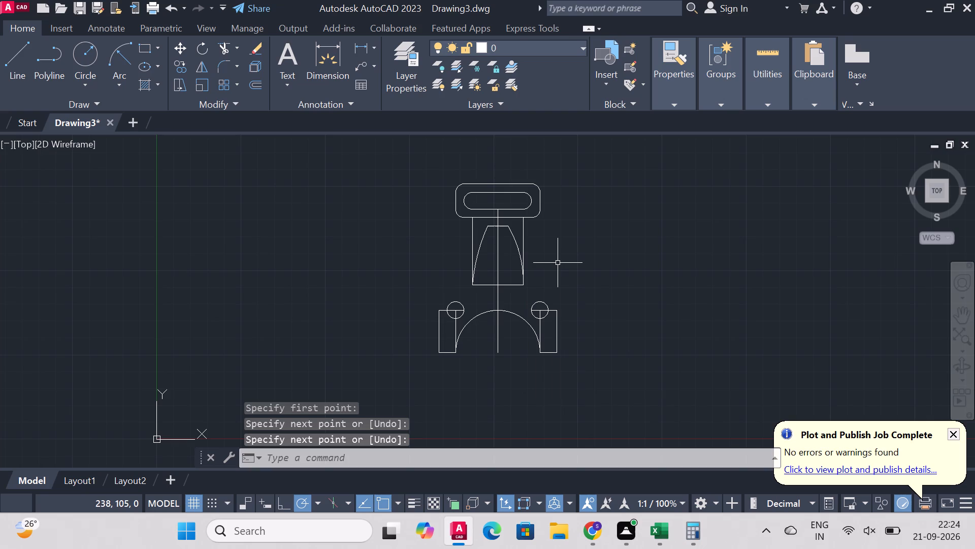
Trim away the rounded outline's bottom edge between the two vertical lines, on both sides of the centre line.
{"action": "scroll", "coordinate": [549, 209], "scroll_direction": "up", "scroll_amount": 2}
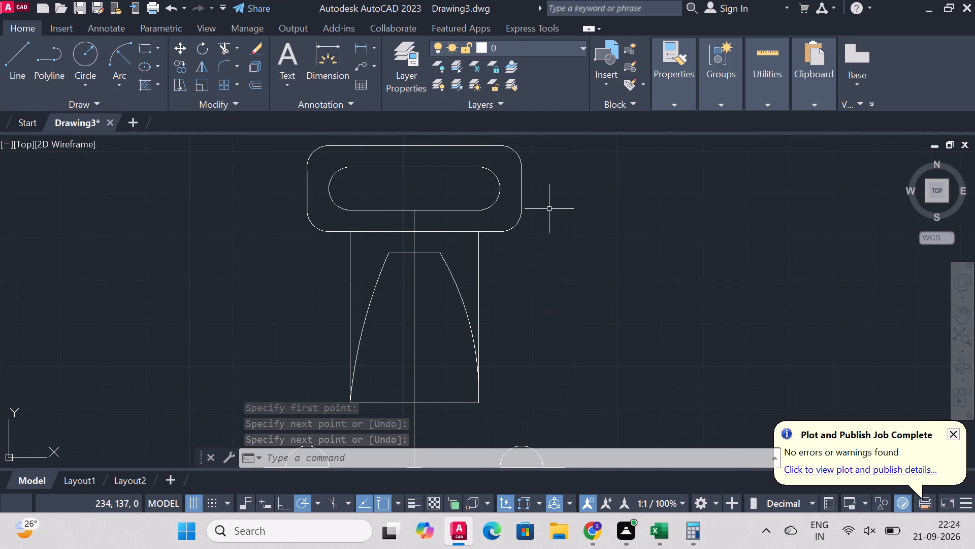
{"action": "left_click", "coordinate": [229, 45]}
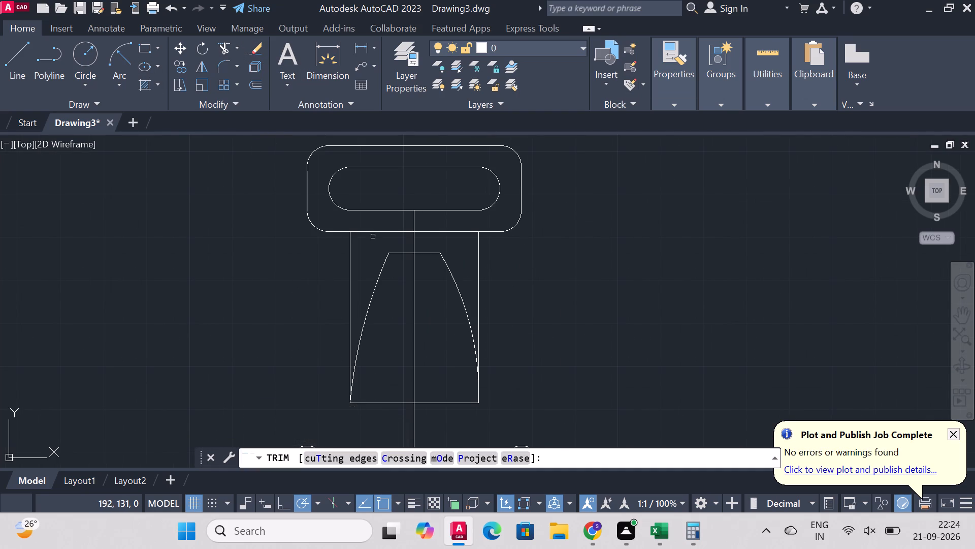
{"action": "left_click", "coordinate": [377, 234]}
{"action": "left_click", "coordinate": [434, 232]}
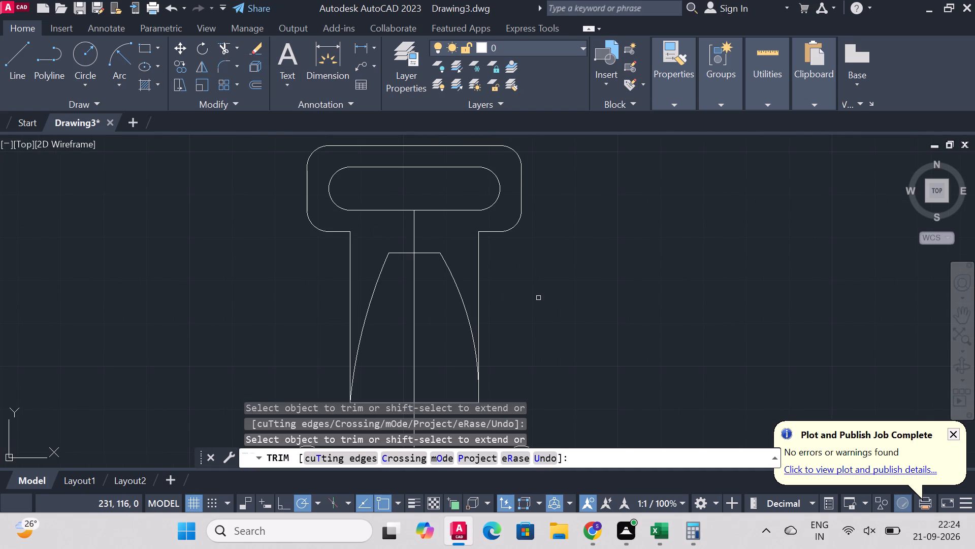
Remove the two vertical lines beside the tapered opening with Trim.
{"action": "scroll", "coordinate": [586, 271], "scroll_direction": "down", "scroll_amount": 2}
{"action": "scroll", "coordinate": [548, 364], "scroll_direction": "up", "scroll_amount": 1}
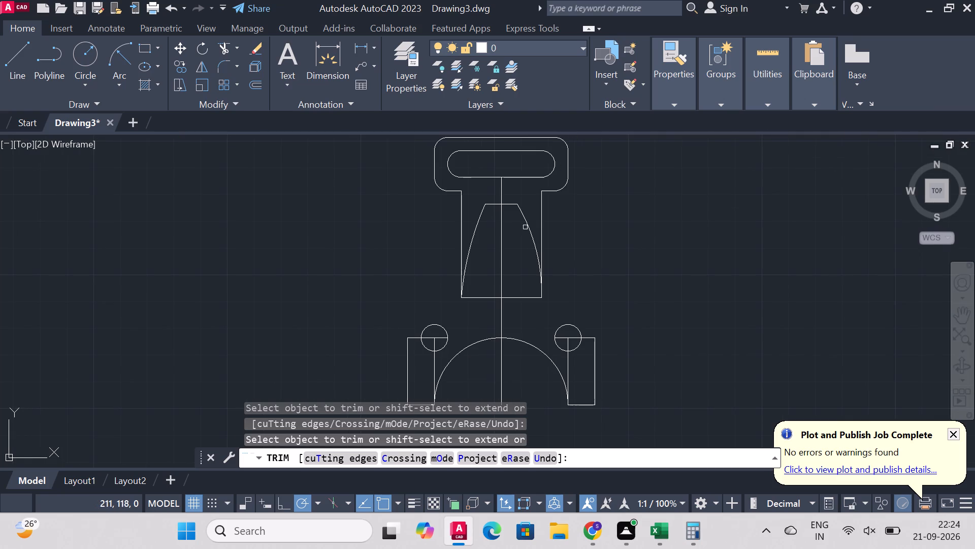
{"action": "left_click", "coordinate": [542, 229]}
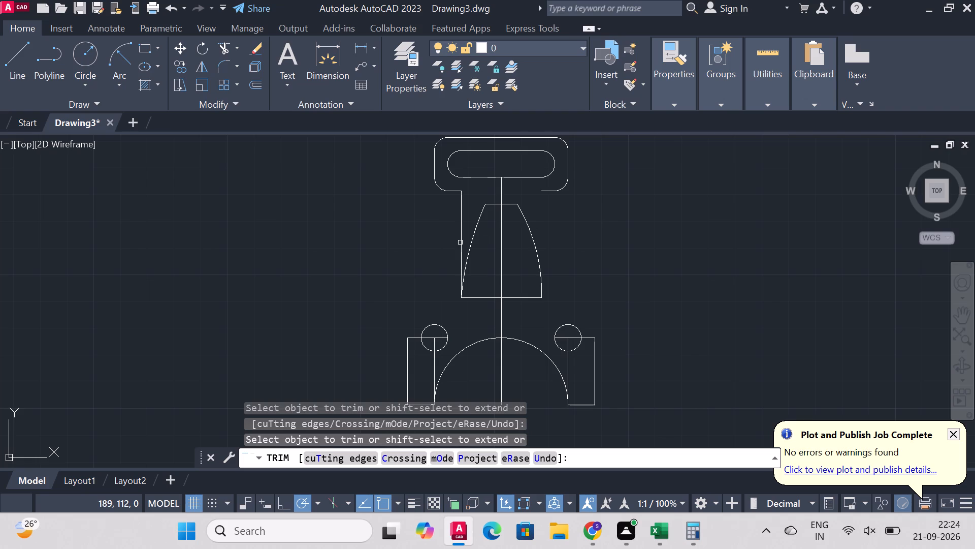
{"action": "left_click", "coordinate": [464, 235]}
{"action": "left_click", "coordinate": [457, 237]}
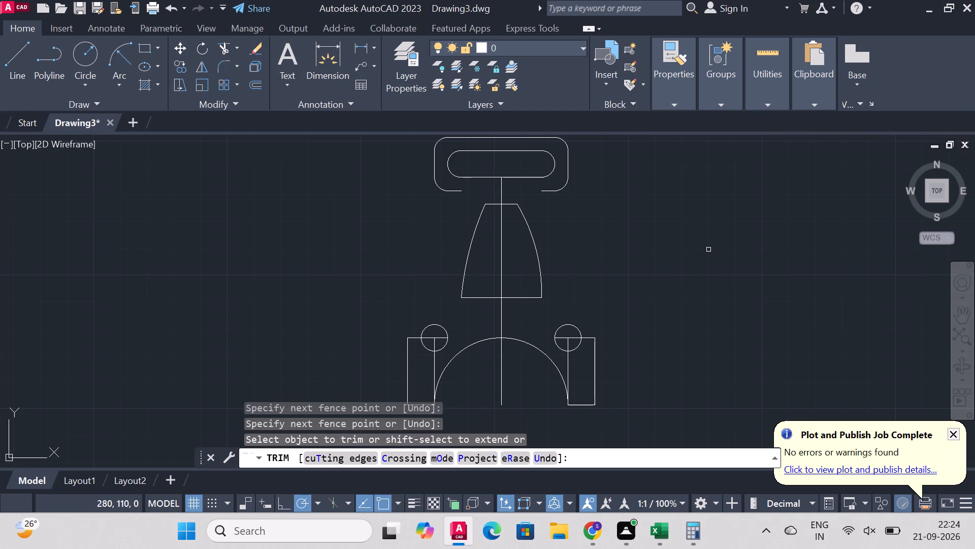
{"action": "right_click", "coordinate": [708, 250]}
{"action": "left_click", "coordinate": [751, 259]}
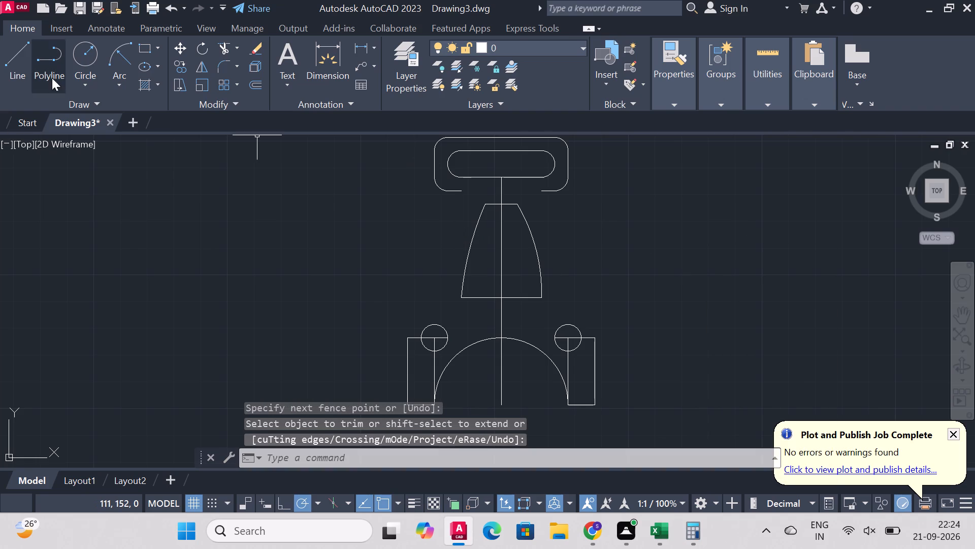
Draw a start-end-radius arc of radius 110 from the rounded outline's right open end to the right foot's outer upper corner.
{"action": "left_click", "coordinate": [129, 61]}
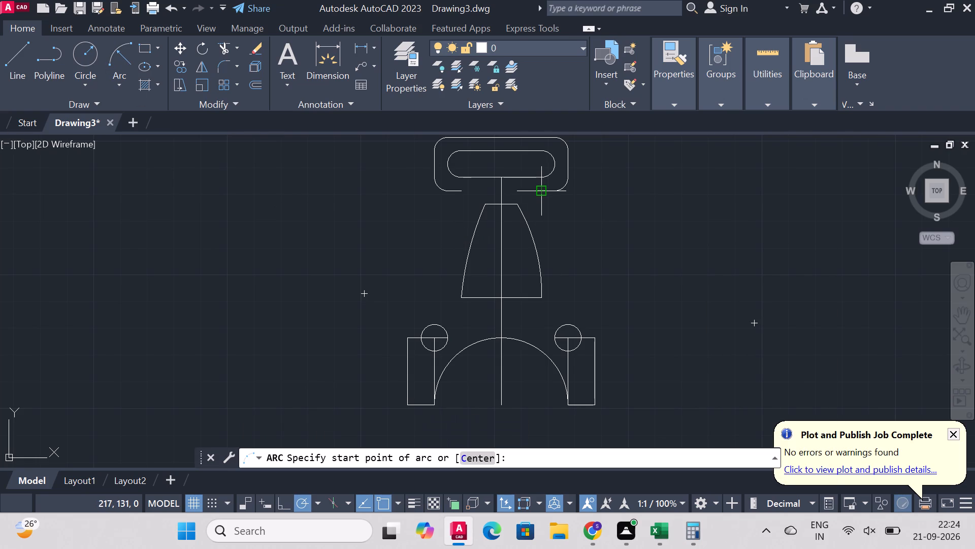
{"action": "left_click", "coordinate": [539, 194]}
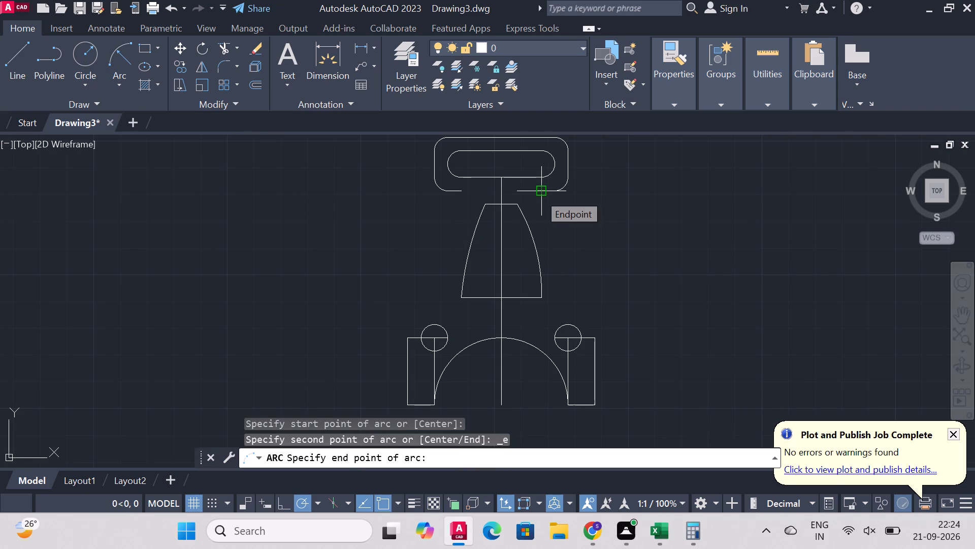
{"action": "left_click", "coordinate": [592, 337]}
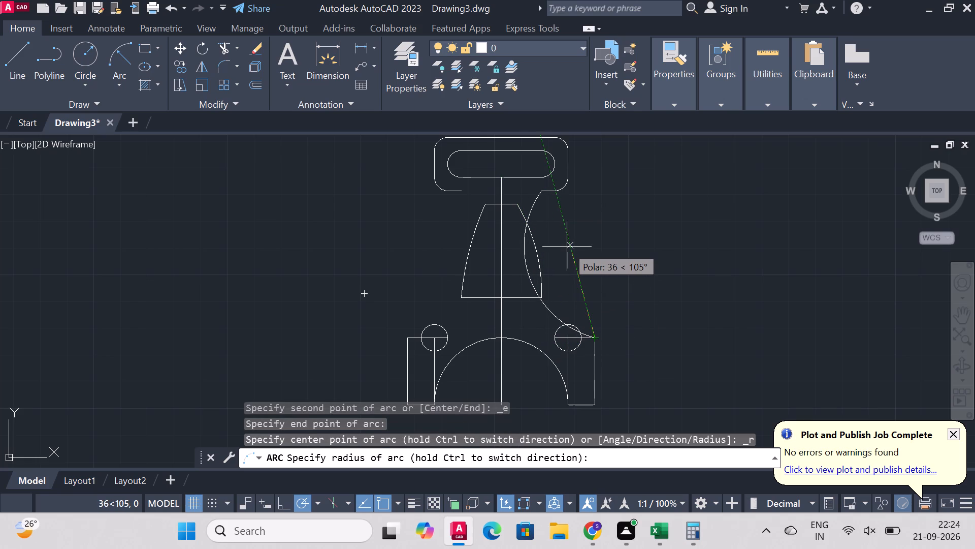
{"action": "key", "text": "r"}
{"action": "key", "text": "Return"}
{"action": "type", "text": "110"}
{"action": "key", "text": "Return"}
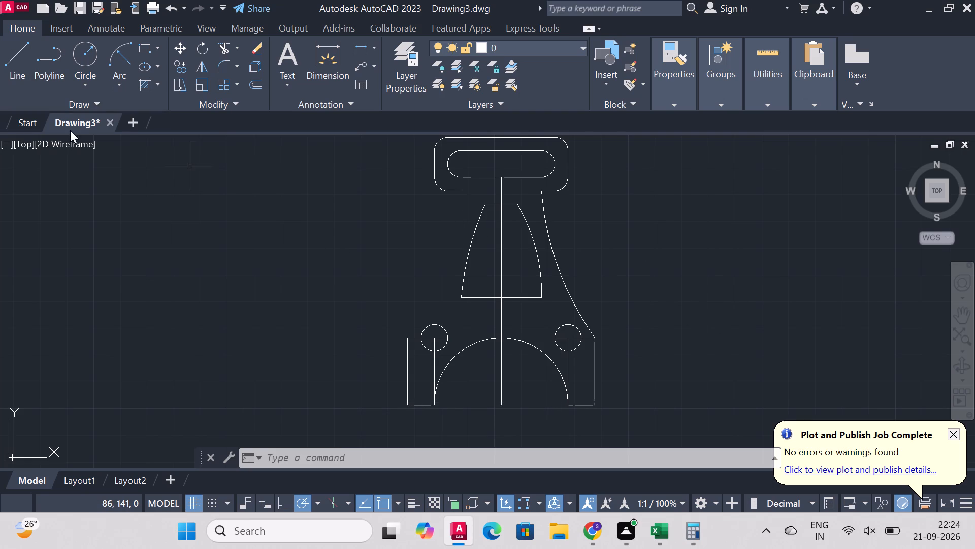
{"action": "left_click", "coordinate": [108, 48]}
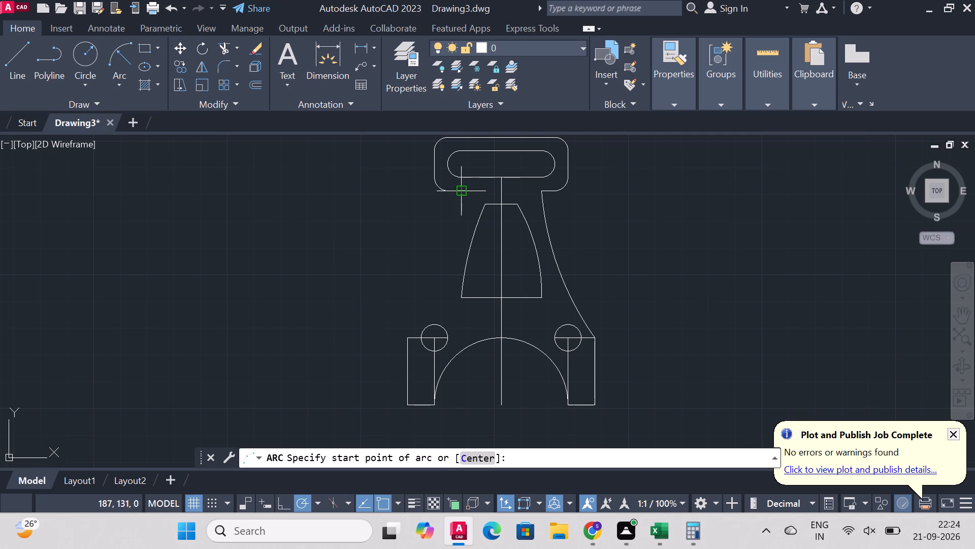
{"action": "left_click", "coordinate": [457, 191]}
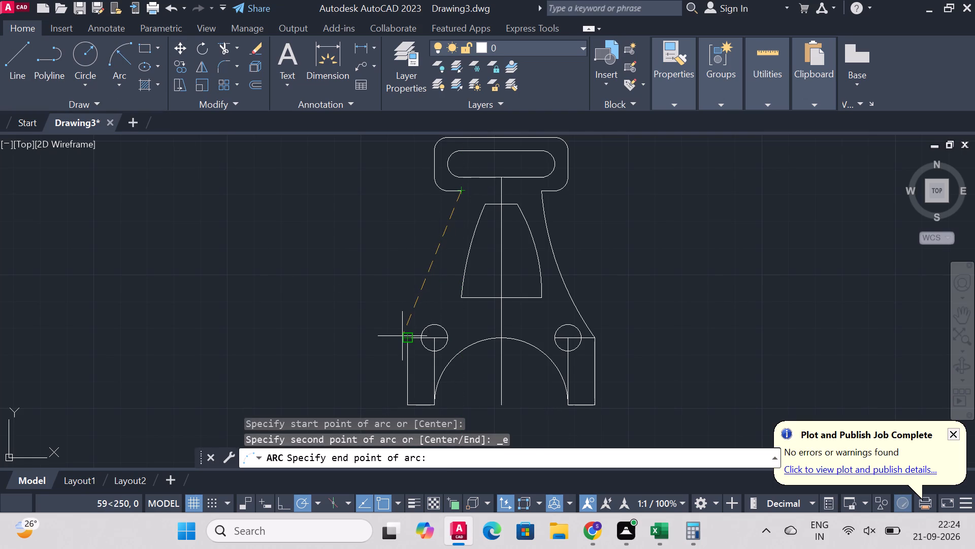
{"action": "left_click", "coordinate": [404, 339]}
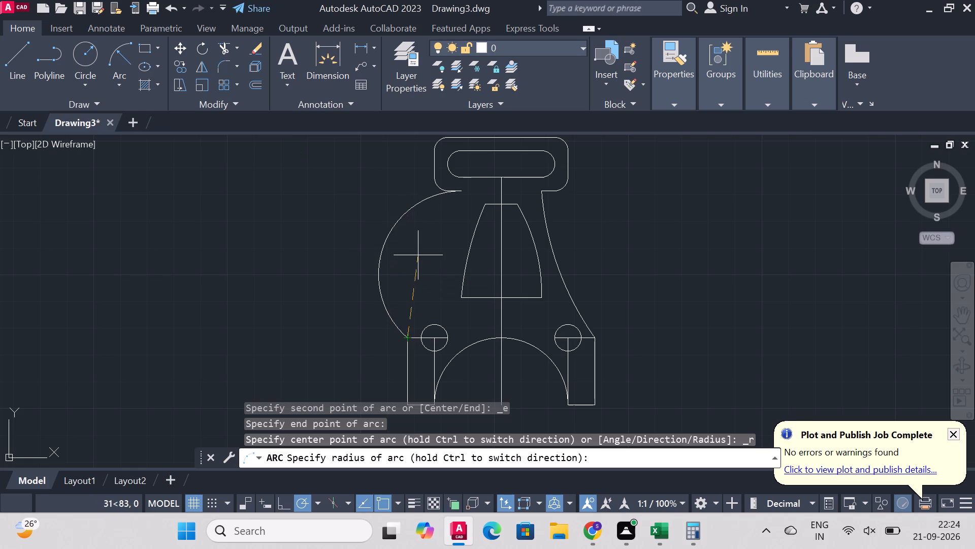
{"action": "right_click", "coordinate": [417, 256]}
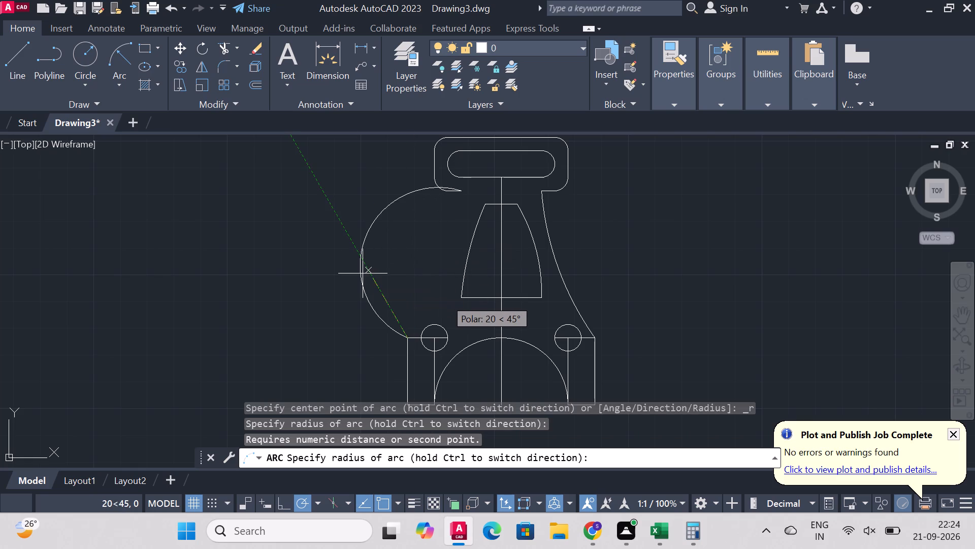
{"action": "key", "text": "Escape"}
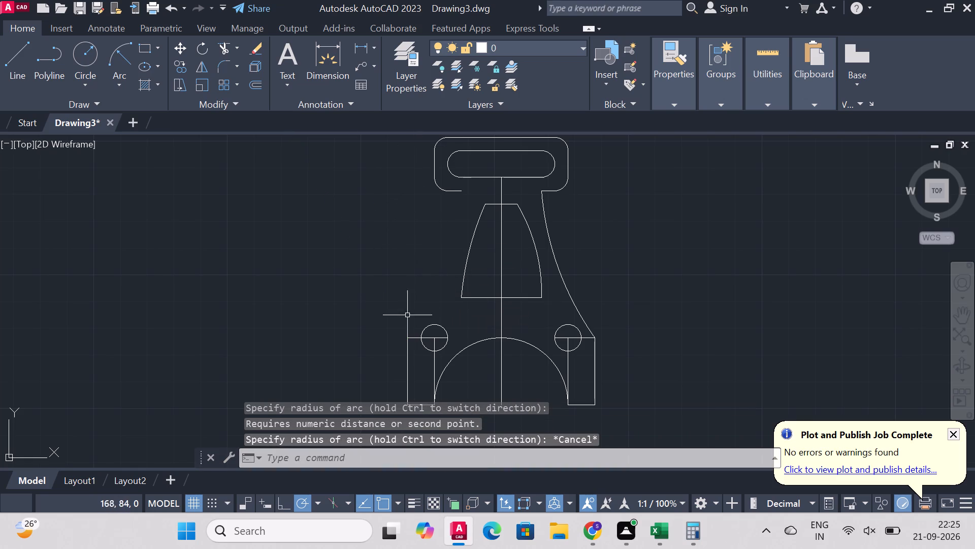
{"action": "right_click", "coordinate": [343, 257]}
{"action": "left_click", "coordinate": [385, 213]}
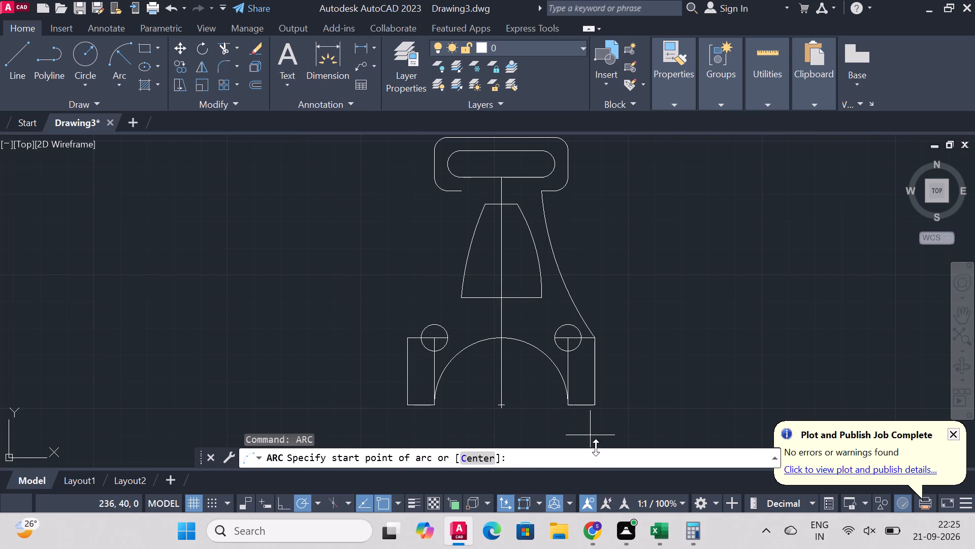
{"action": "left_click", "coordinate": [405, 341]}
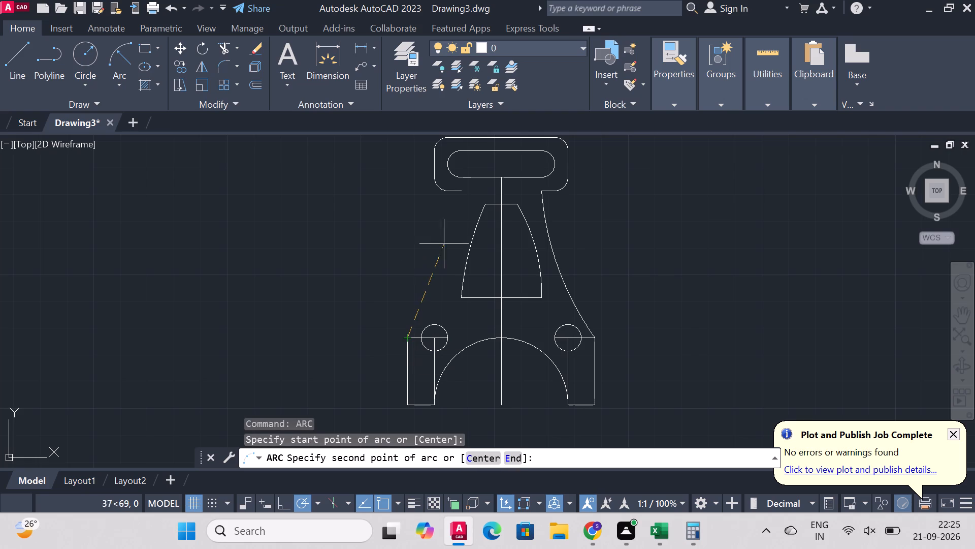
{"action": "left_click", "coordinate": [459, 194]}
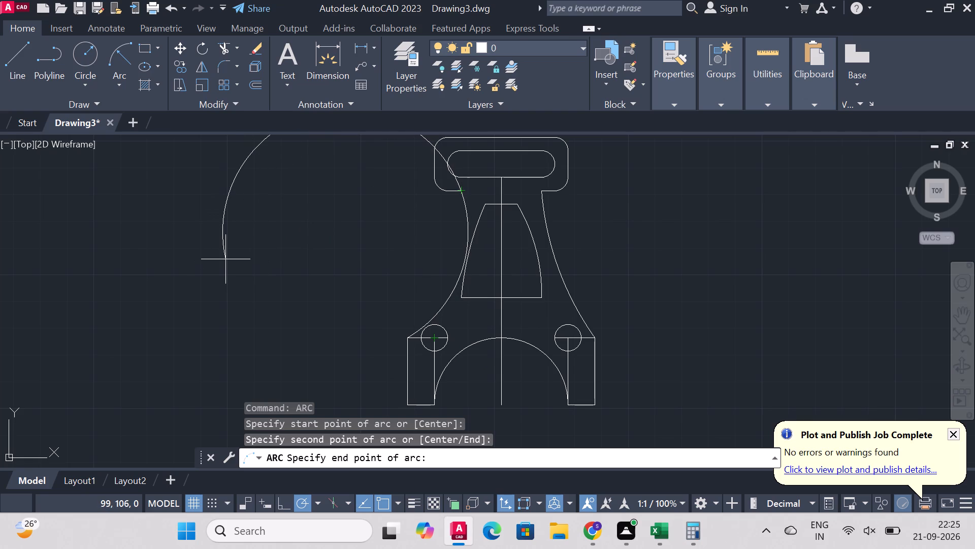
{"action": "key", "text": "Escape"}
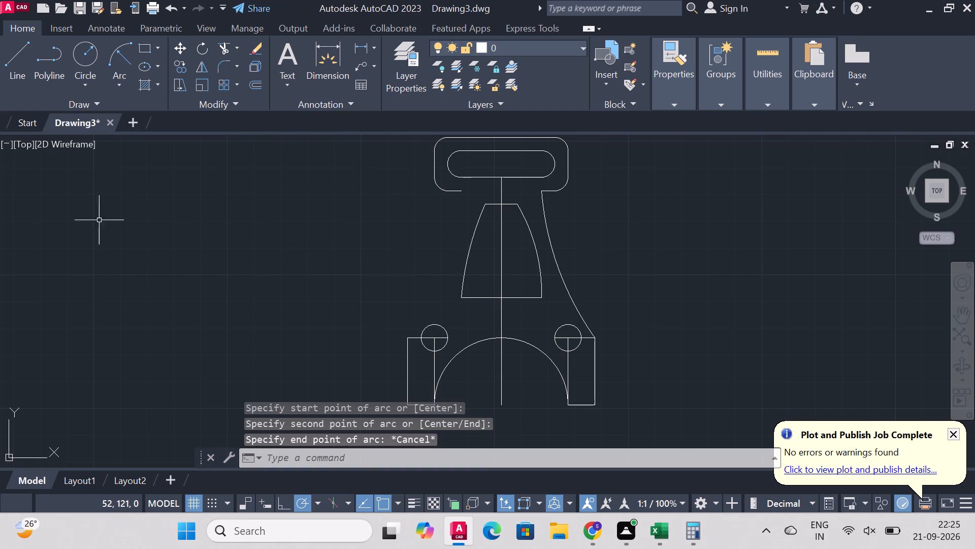
Draw a start-end-radius arc of radius 110 from the left foot's outer upper corner to the rounded outline's left open end.
{"action": "left_click", "coordinate": [106, 69]}
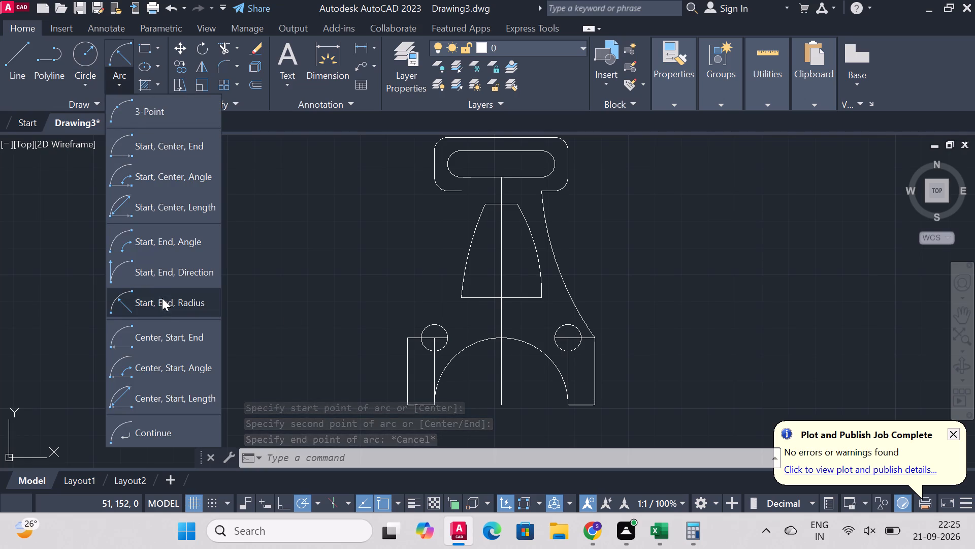
{"action": "left_click", "coordinate": [159, 309]}
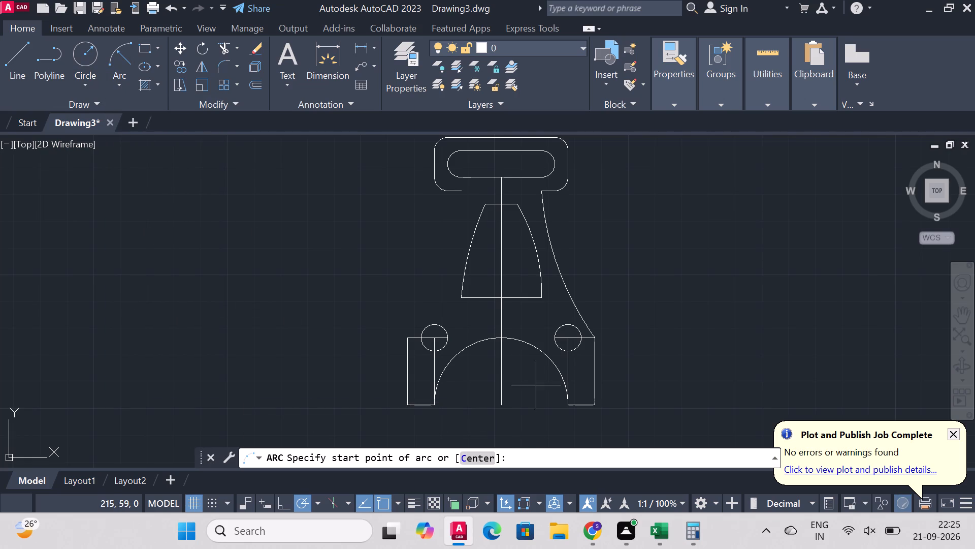
{"action": "left_click", "coordinate": [407, 341]}
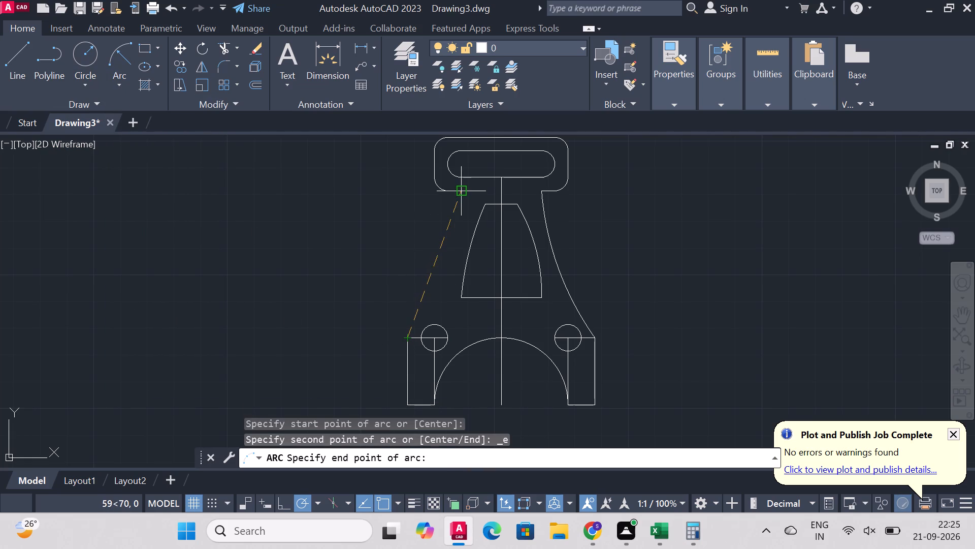
{"action": "left_click", "coordinate": [465, 192]}
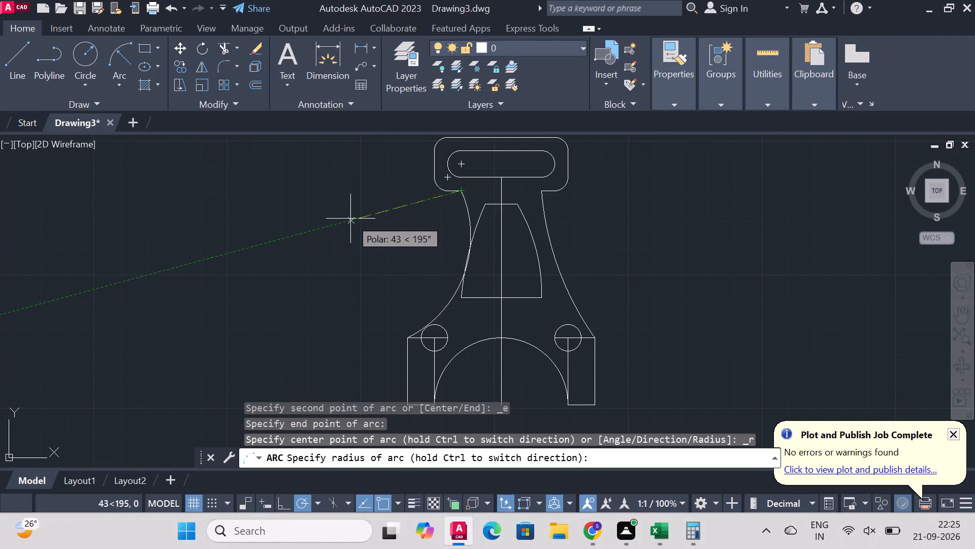
{"action": "key", "text": "r"}
{"action": "key", "text": "Return"}
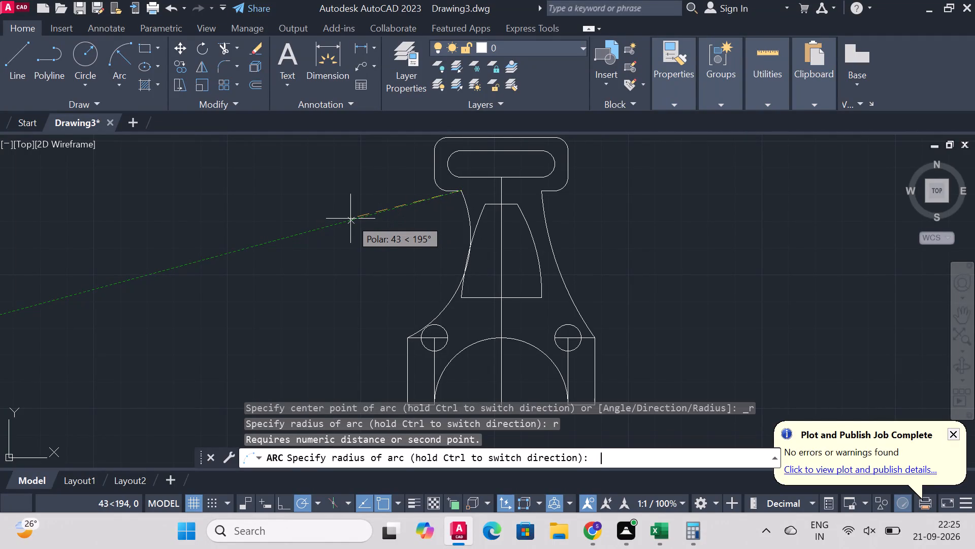
{"action": "type", "text": "110"}
{"action": "key", "text": "Return"}
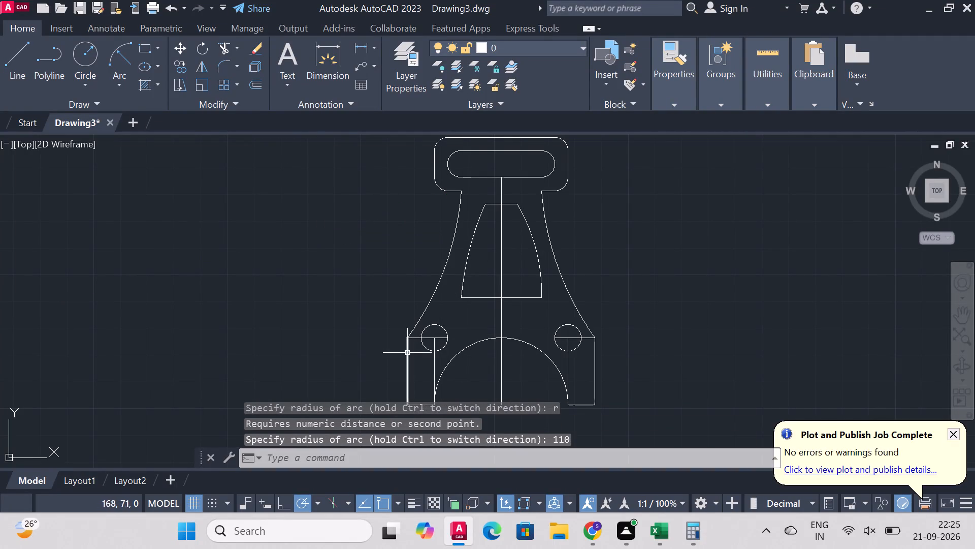
Trim away the vertical and horizontal lines running through and beside the right circle.
{"action": "left_click", "coordinate": [215, 50]}
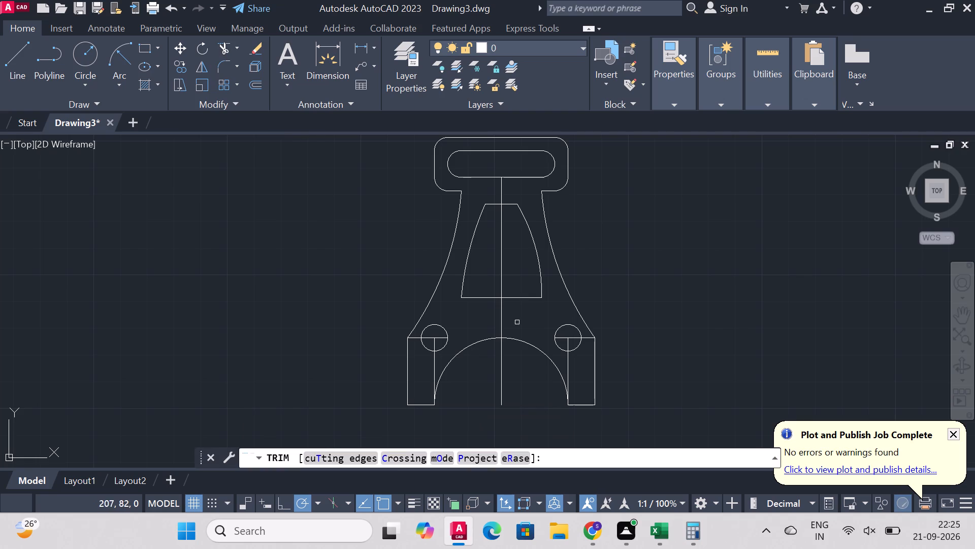
{"action": "scroll", "coordinate": [593, 305], "scroll_direction": "down", "scroll_amount": 2}
{"action": "scroll", "coordinate": [602, 328], "scroll_direction": "up", "scroll_amount": 2}
{"action": "scroll", "coordinate": [556, 299], "scroll_direction": "up", "scroll_amount": 1}
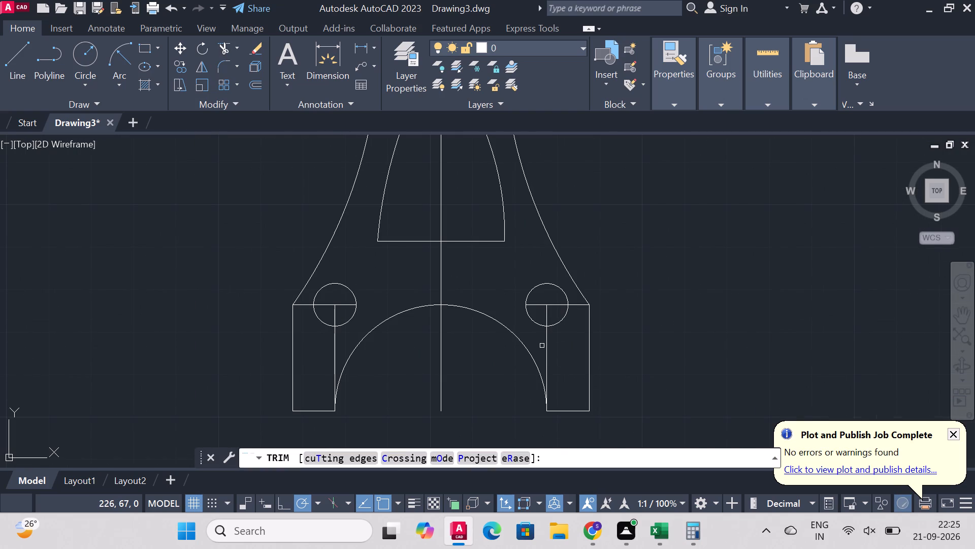
{"action": "left_click", "coordinate": [545, 343]}
{"action": "left_click", "coordinate": [543, 318]}
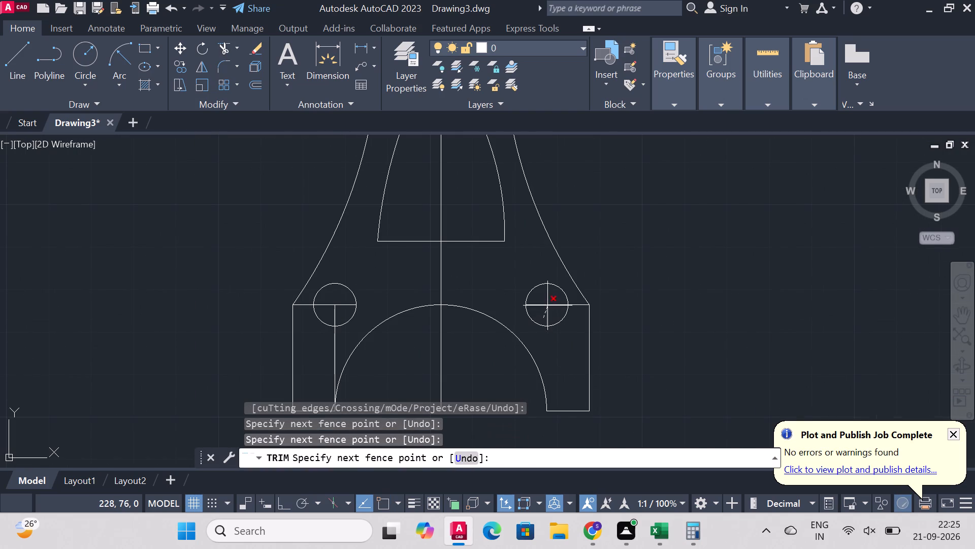
{"action": "left_click", "coordinate": [547, 304]}
{"action": "left_click", "coordinate": [576, 306]}
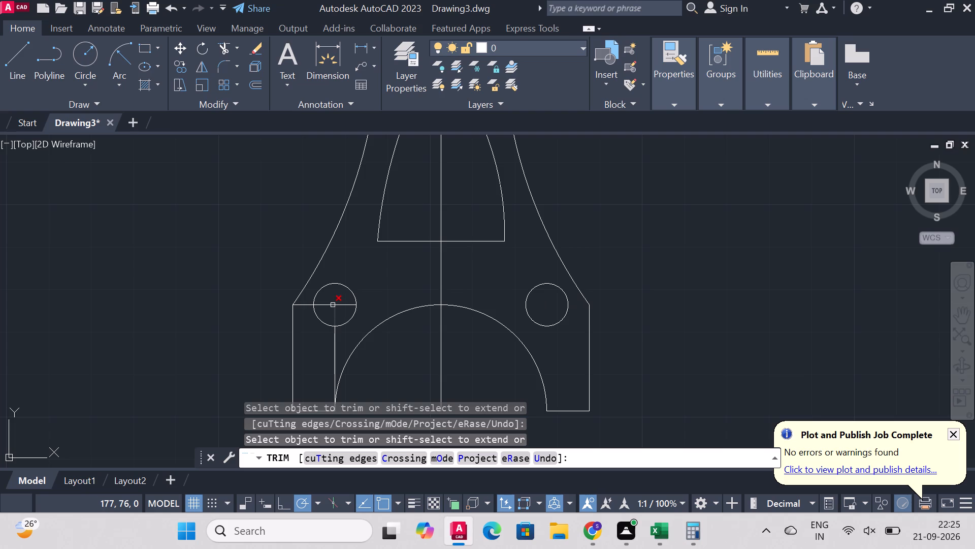
Trim away the horizontal and vertical lines running through and beside the left circle.
{"action": "left_click", "coordinate": [333, 304]}
{"action": "left_click", "coordinate": [340, 304]}
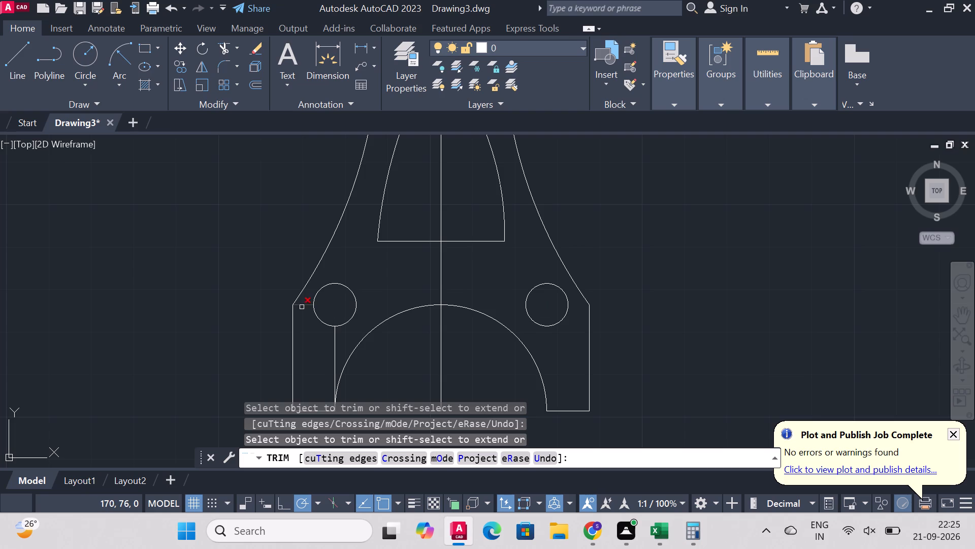
{"action": "left_click", "coordinate": [302, 307]}
{"action": "left_click", "coordinate": [334, 351]}
Trim away the vertical centre line from the slotted top through the tapered opening down to the base arch.
{"action": "scroll", "coordinate": [499, 311], "scroll_direction": "down", "scroll_amount": 2}
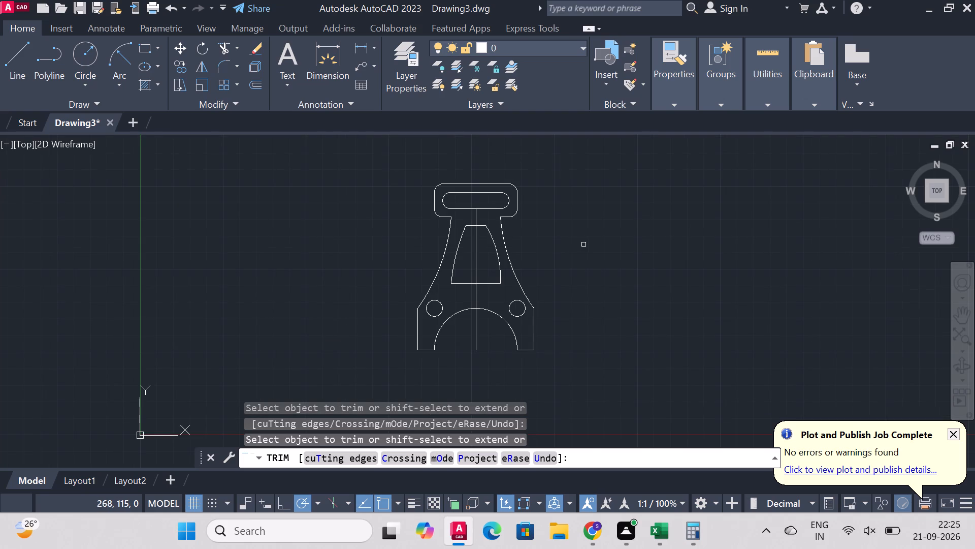
{"action": "left_click", "coordinate": [476, 258]}
{"action": "left_click", "coordinate": [475, 221]}
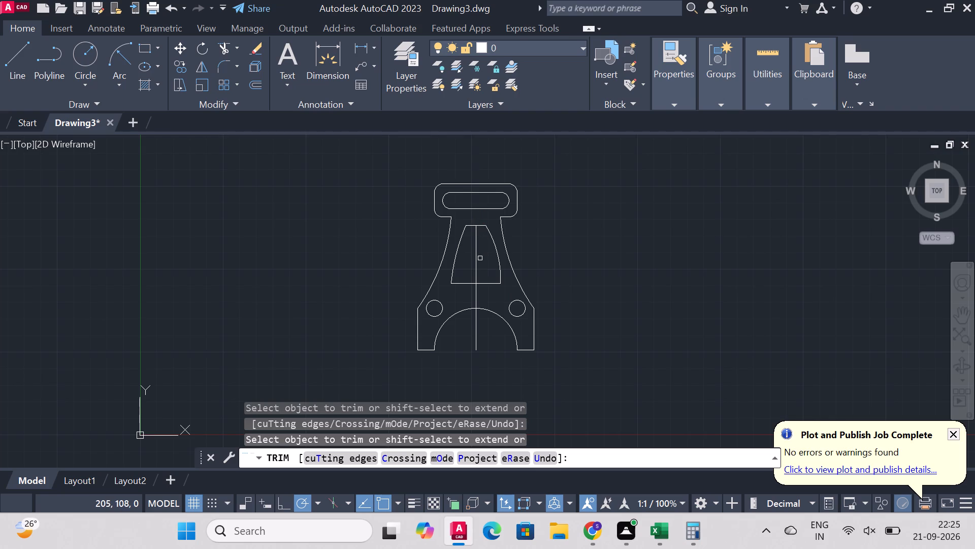
{"action": "left_click", "coordinate": [477, 261]}
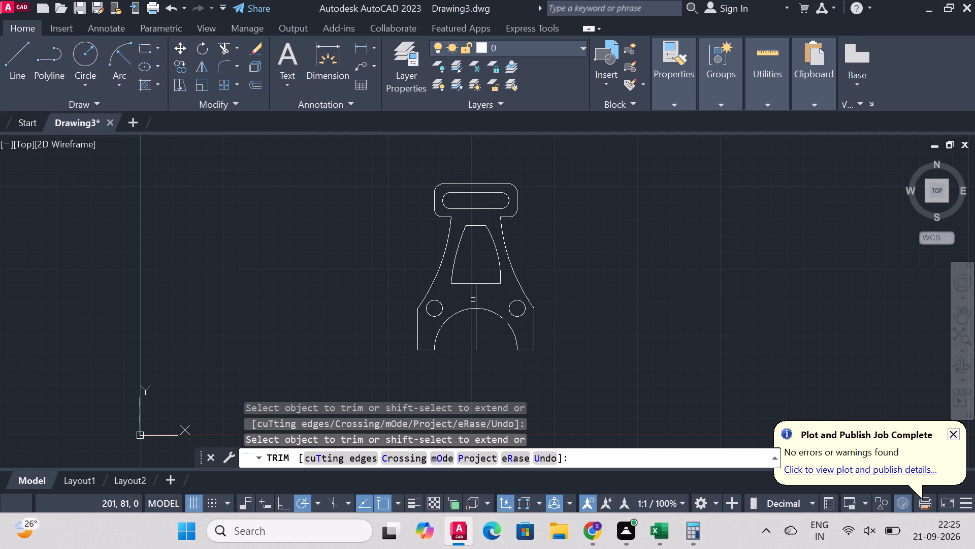
{"action": "left_click", "coordinate": [476, 297]}
{"action": "left_click", "coordinate": [475, 326]}
{"action": "right_click", "coordinate": [823, 260]}
{"action": "left_click", "coordinate": [865, 271]}
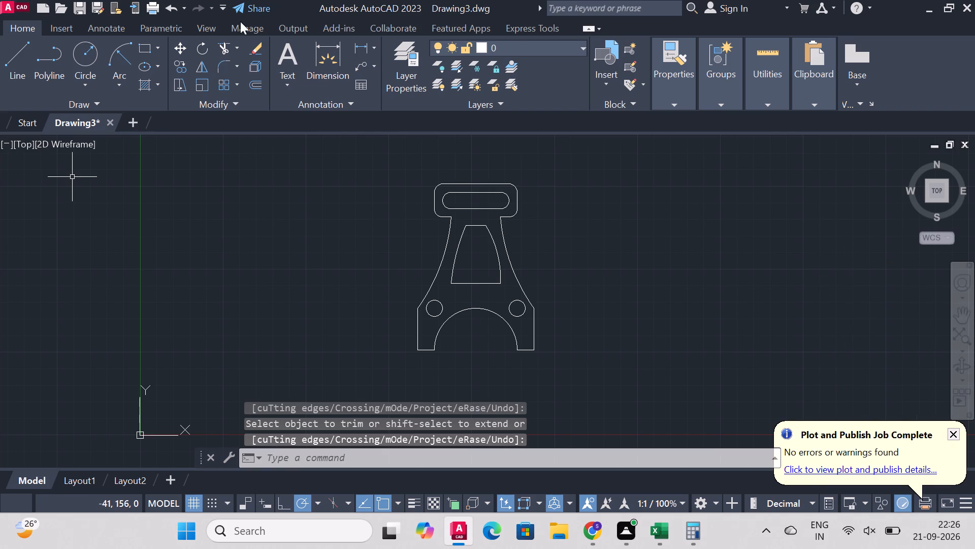
Dimension the rounded top outline's overall height and its upper right corner radius.
{"action": "left_click", "coordinate": [313, 57]}
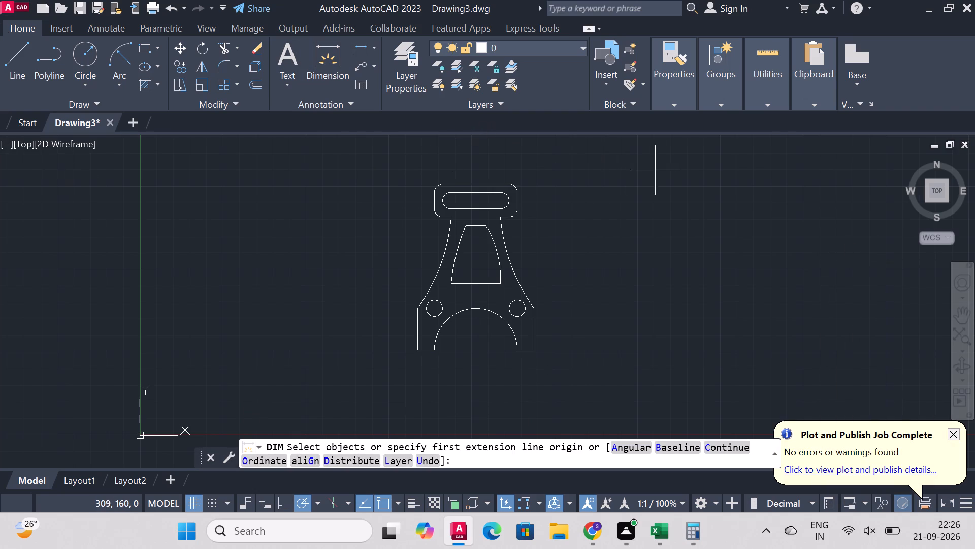
{"action": "scroll", "coordinate": [507, 178], "scroll_direction": "up", "scroll_amount": 3}
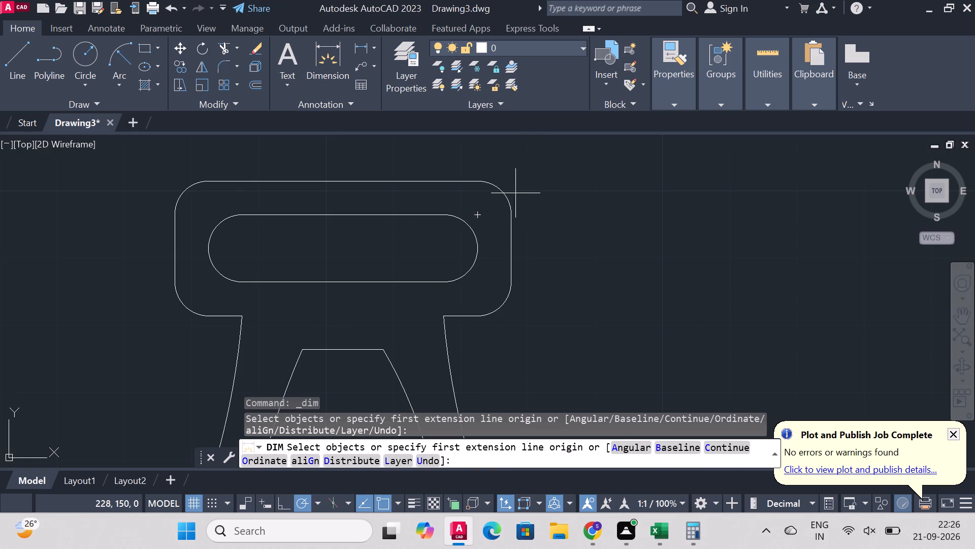
{"action": "left_click", "coordinate": [481, 182]}
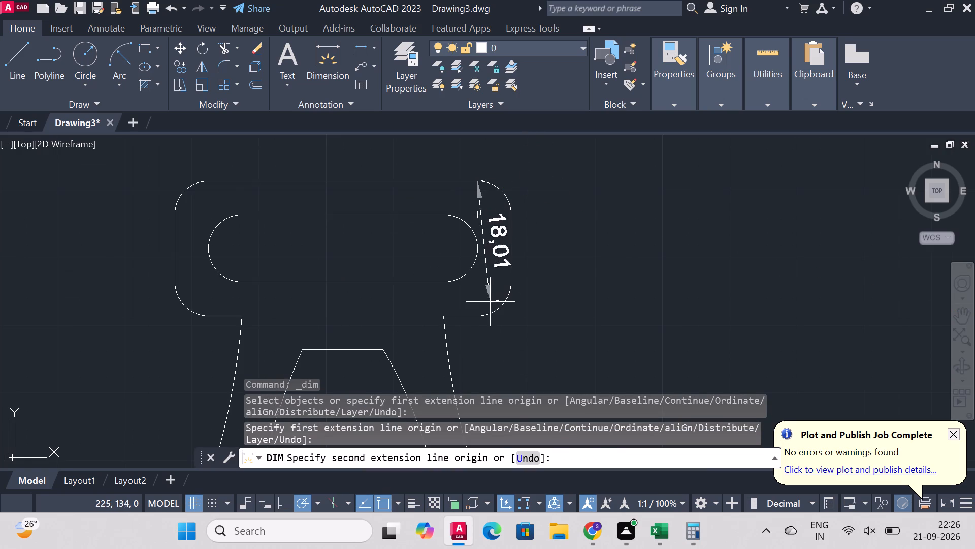
{"action": "left_click", "coordinate": [477, 316]}
{"action": "left_click", "coordinate": [564, 306]}
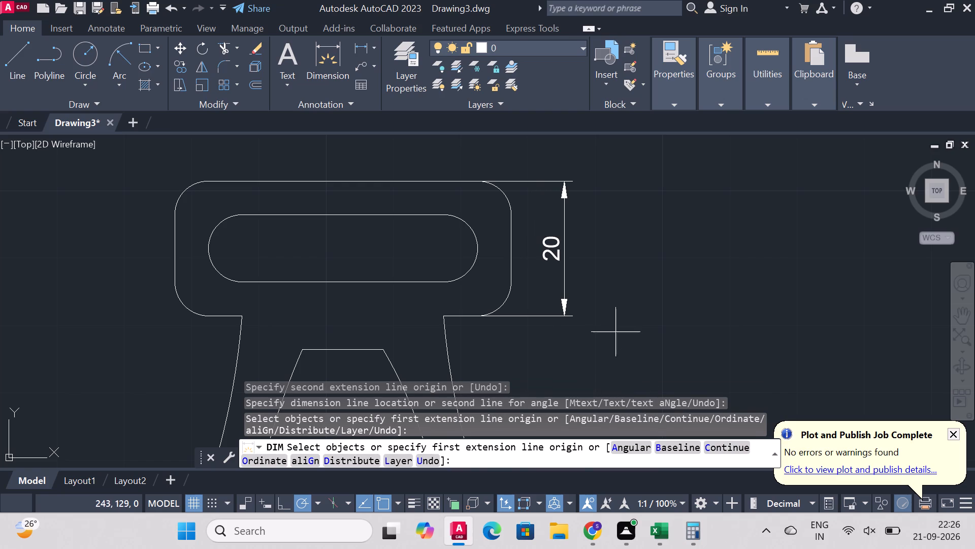
{"action": "left_click", "coordinate": [501, 194]}
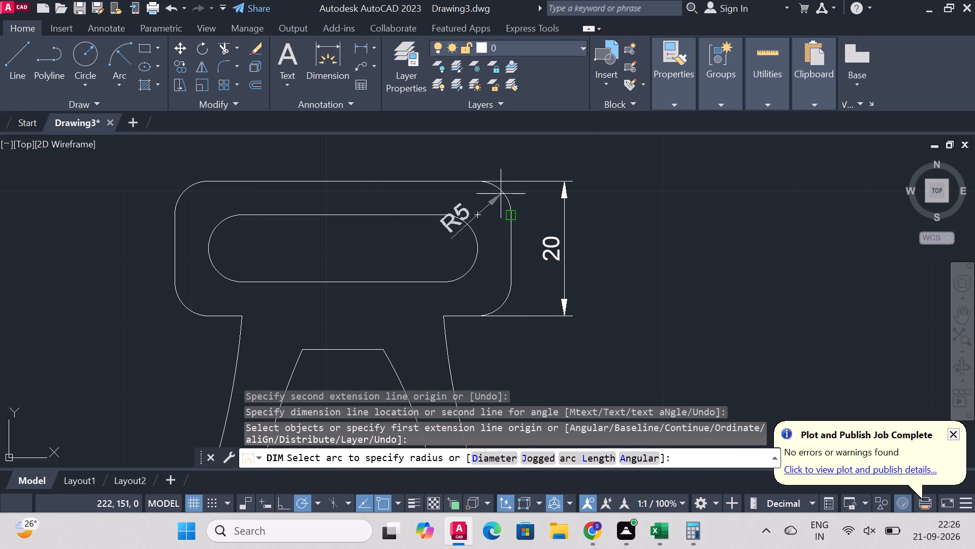
{"action": "left_click", "coordinate": [522, 169]}
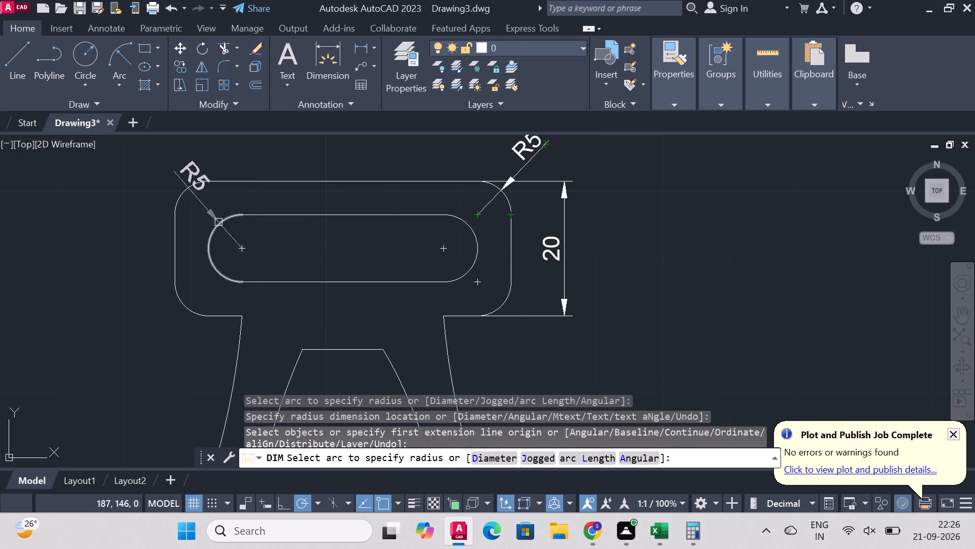
Dimension the slot's left end radius and the length of its straight upper edge.
{"action": "scroll", "coordinate": [218, 221], "scroll_direction": "down", "scroll_amount": 3}
{"action": "scroll", "coordinate": [225, 223], "scroll_direction": "up", "scroll_amount": 3}
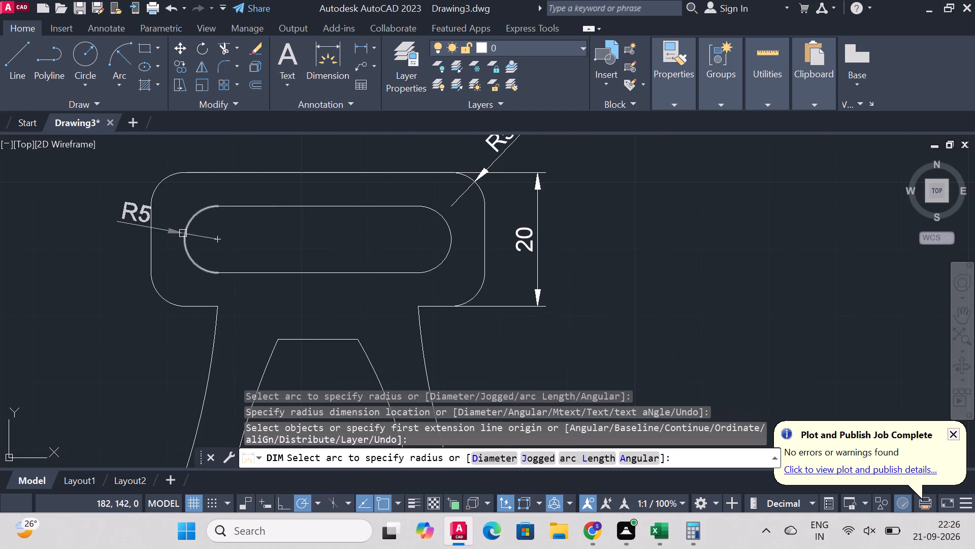
{"action": "left_click", "coordinate": [182, 231]}
{"action": "left_click", "coordinate": [116, 216]}
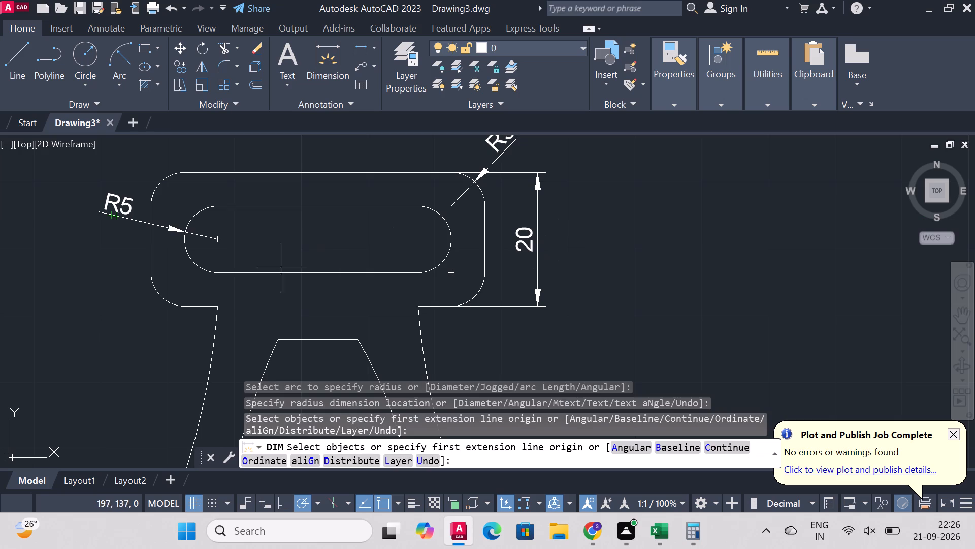
{"action": "scroll", "coordinate": [116, 217], "scroll_direction": "down", "scroll_amount": 3}
{"action": "scroll", "coordinate": [99, 171], "scroll_direction": "up", "scroll_amount": 2}
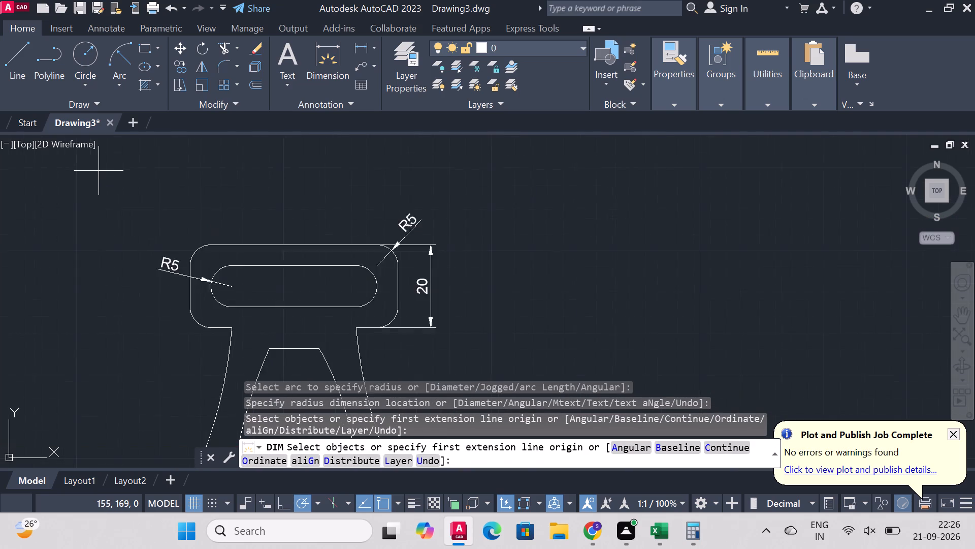
{"action": "scroll", "coordinate": [99, 171], "scroll_direction": "up", "scroll_amount": 1}
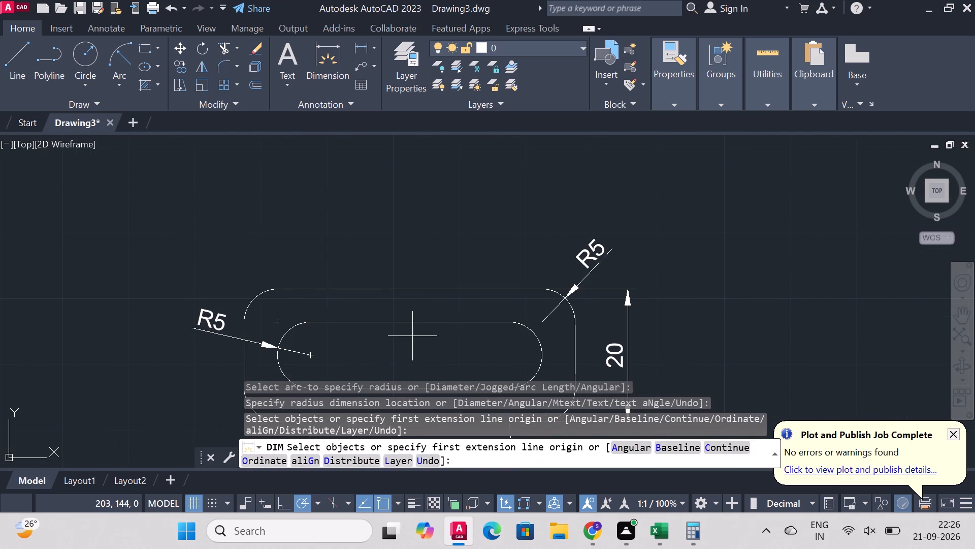
{"action": "left_click", "coordinate": [416, 321]}
{"action": "left_click", "coordinate": [420, 256]}
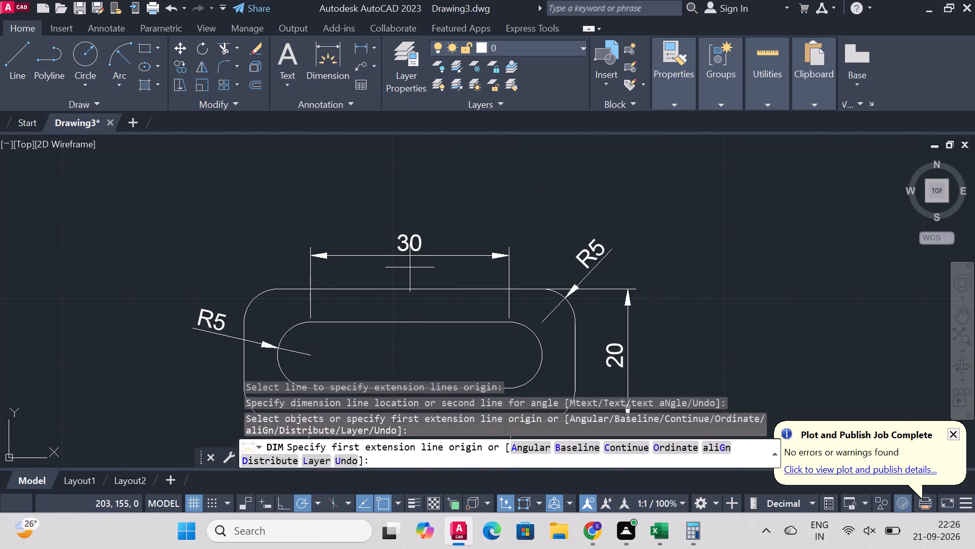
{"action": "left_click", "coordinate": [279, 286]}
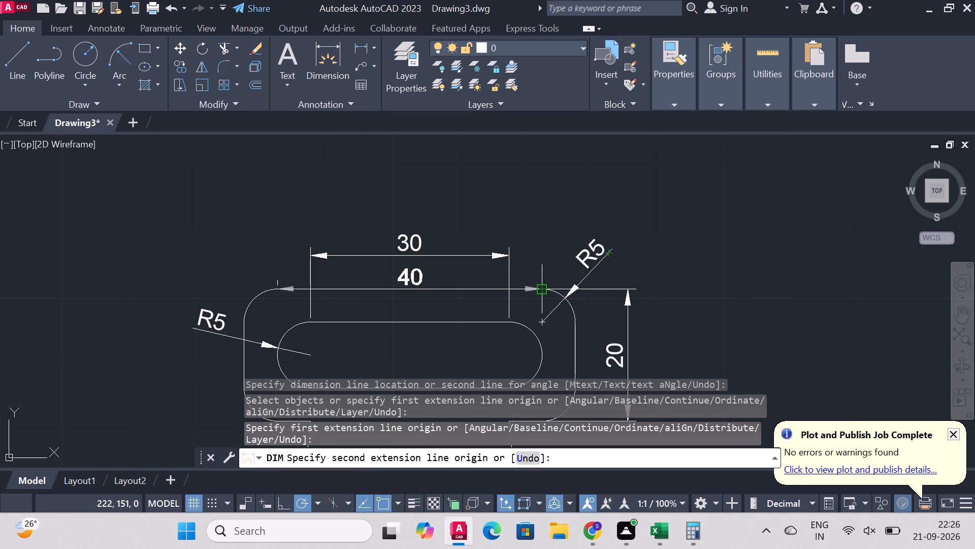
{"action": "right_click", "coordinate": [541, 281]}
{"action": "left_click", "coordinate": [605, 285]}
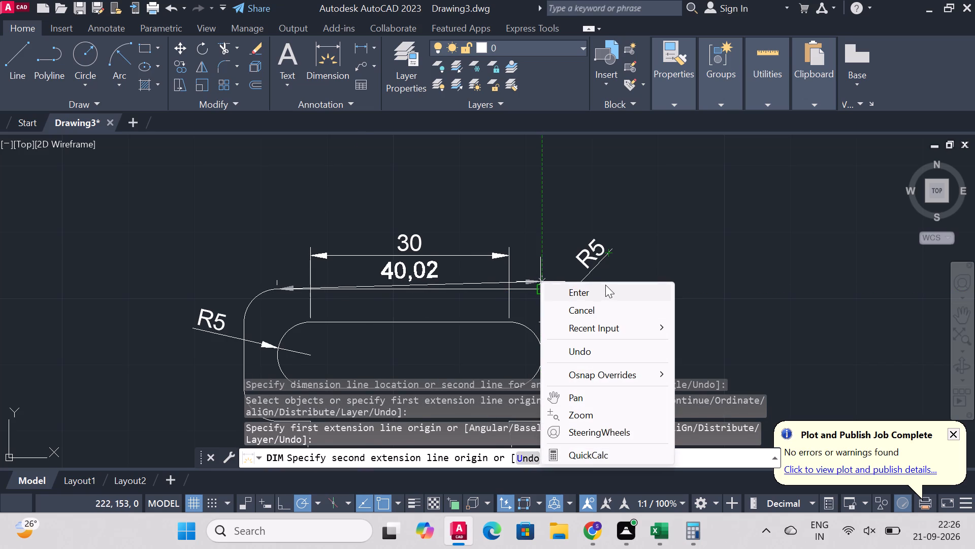
Dimension the overall width of the rounded top outline, placing the dimension above the slot-length dimension.
{"action": "right_click", "coordinate": [250, 235]}
{"action": "left_click", "coordinate": [299, 216]}
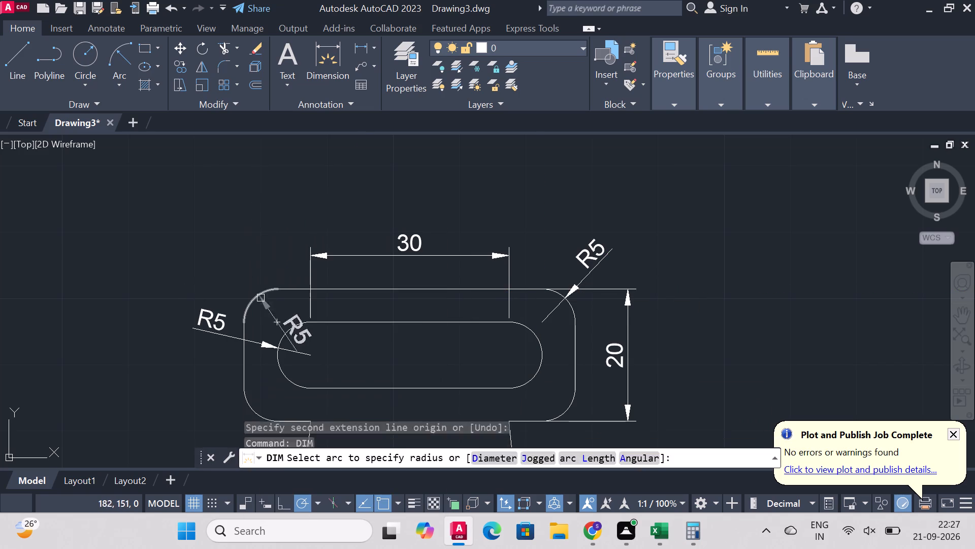
{"action": "left_click", "coordinate": [244, 325]}
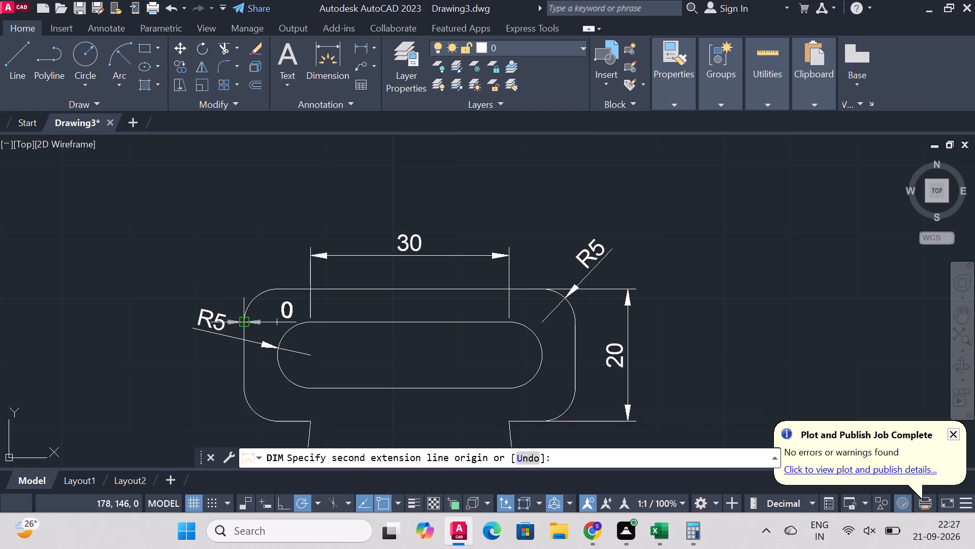
{"action": "left_click", "coordinate": [576, 323]}
{"action": "left_click", "coordinate": [578, 208]}
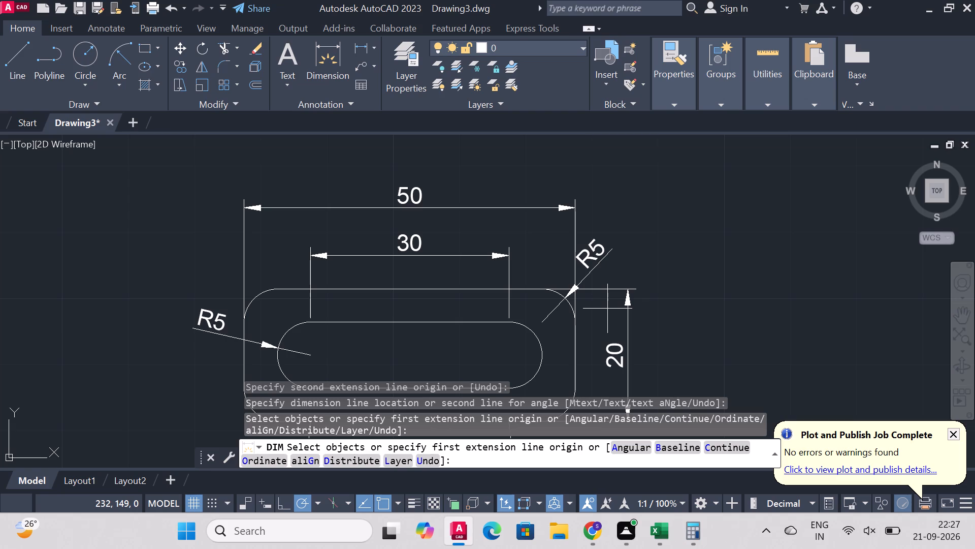
Dimension the widths of the tapered opening's top and bottom edges, placing each dimension just outside its edge.
{"action": "scroll", "coordinate": [554, 218], "scroll_direction": "down", "scroll_amount": 3}
{"action": "scroll", "coordinate": [545, 312], "scroll_direction": "up", "scroll_amount": 3}
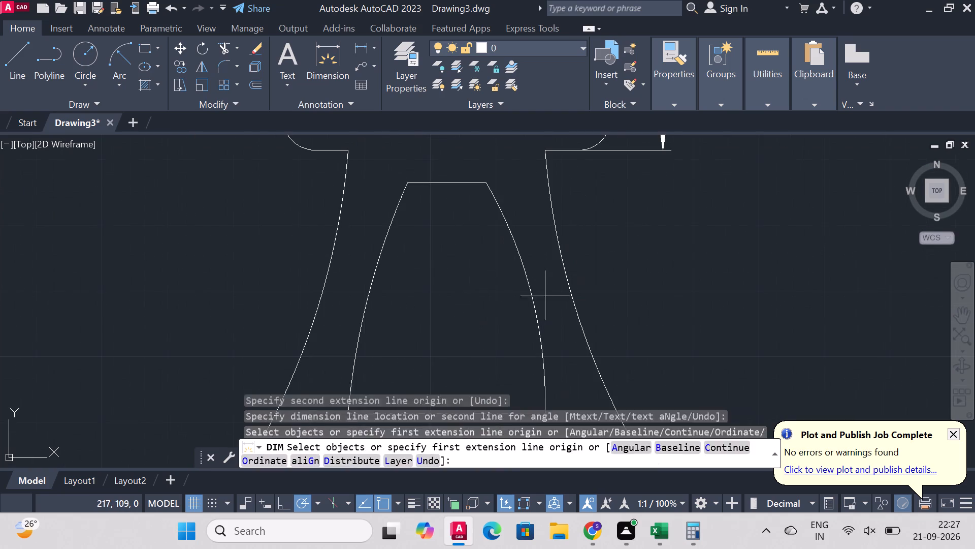
{"action": "scroll", "coordinate": [492, 178], "scroll_direction": "down", "scroll_amount": 3}
{"action": "scroll", "coordinate": [471, 150], "scroll_direction": "up", "scroll_amount": 3}
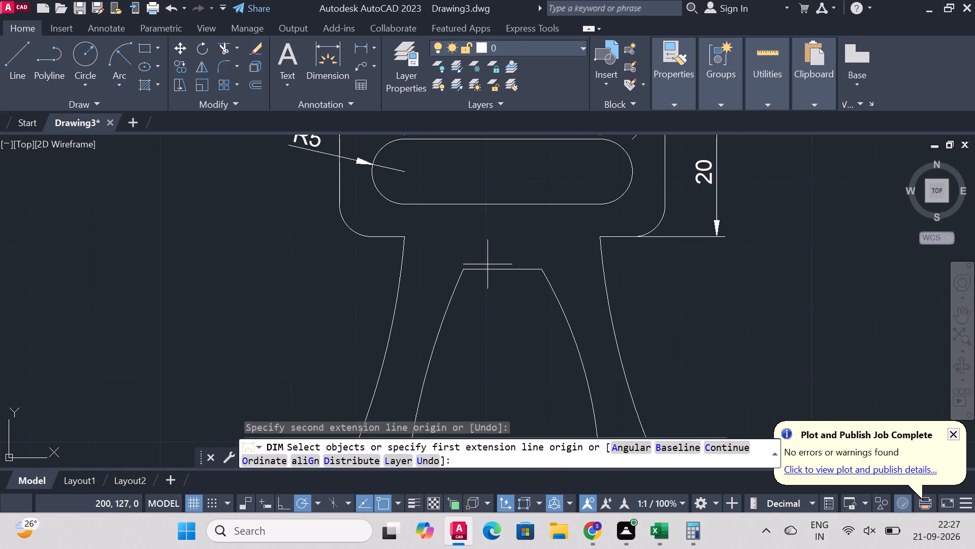
{"action": "left_click", "coordinate": [467, 271]}
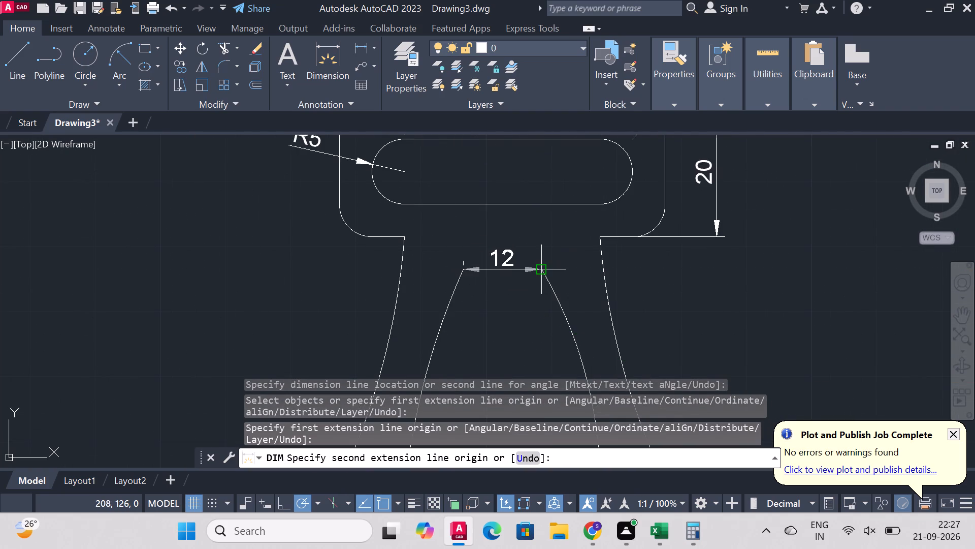
{"action": "left_click", "coordinate": [537, 269]}
{"action": "left_click", "coordinate": [536, 255]}
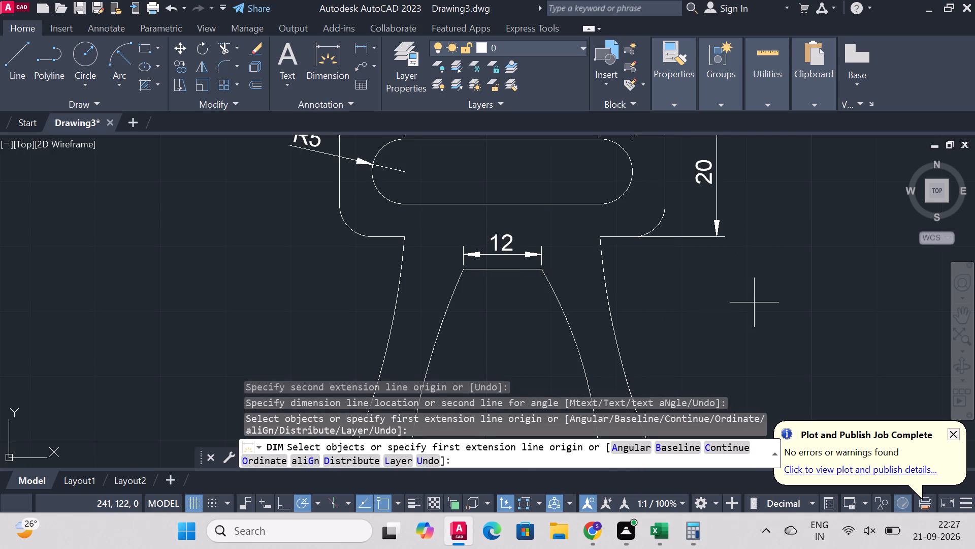
{"action": "scroll", "coordinate": [617, 264], "scroll_direction": "down", "scroll_amount": 3}
{"action": "scroll", "coordinate": [604, 349], "scroll_direction": "up", "scroll_amount": 2}
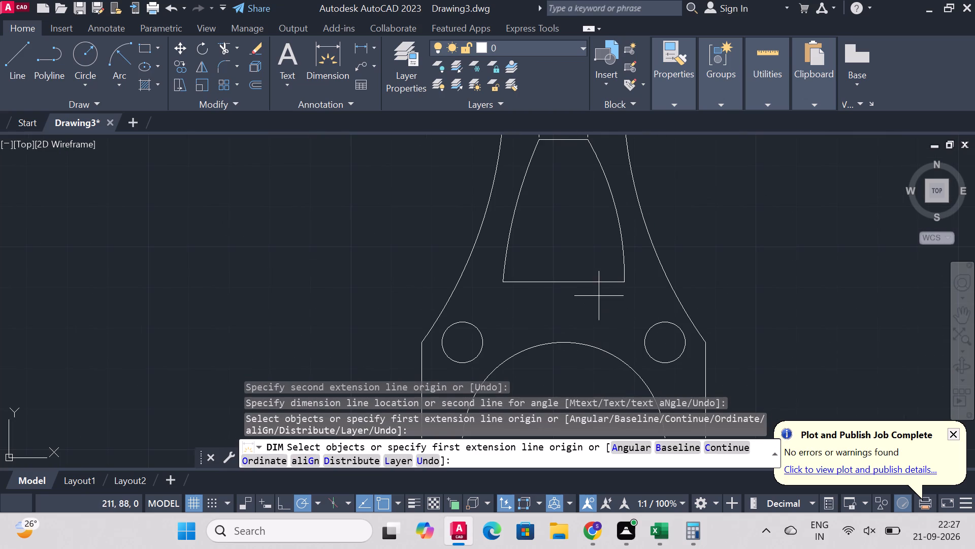
{"action": "left_click", "coordinate": [500, 285]}
{"action": "left_click", "coordinate": [625, 282]}
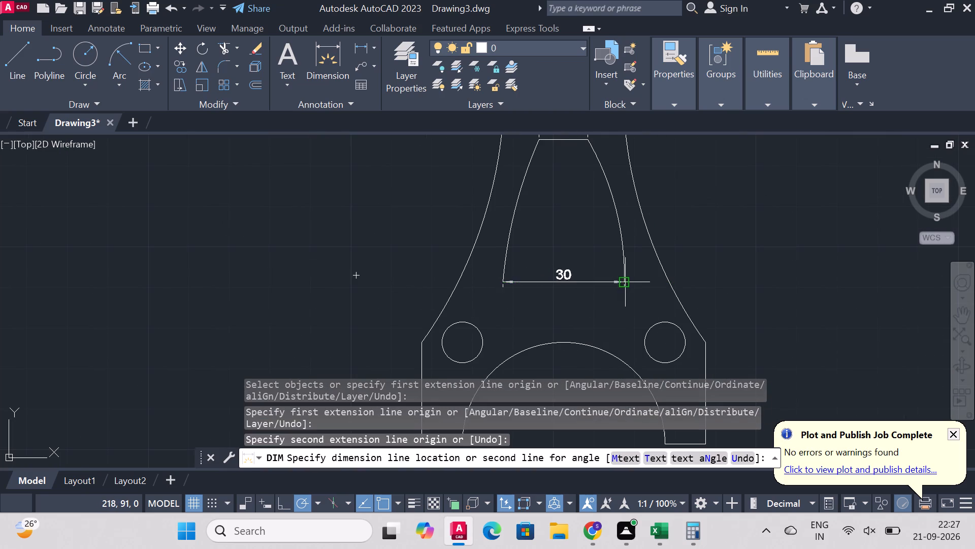
{"action": "left_click", "coordinate": [621, 307]}
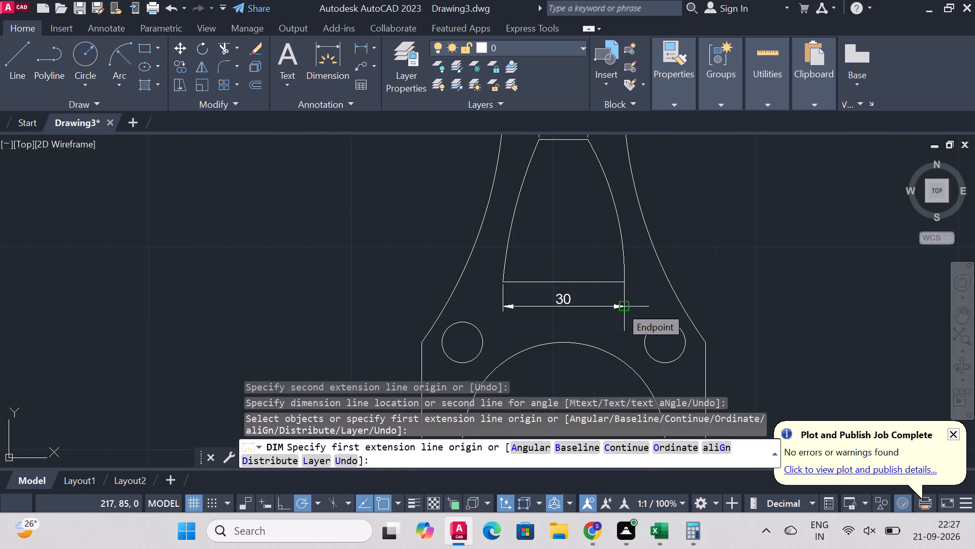
Dimension the neck width between the upper ends of the two outer side arcs, placing it below the opening's top edge.
{"action": "scroll", "coordinate": [552, 202], "scroll_direction": "down", "scroll_amount": 3}
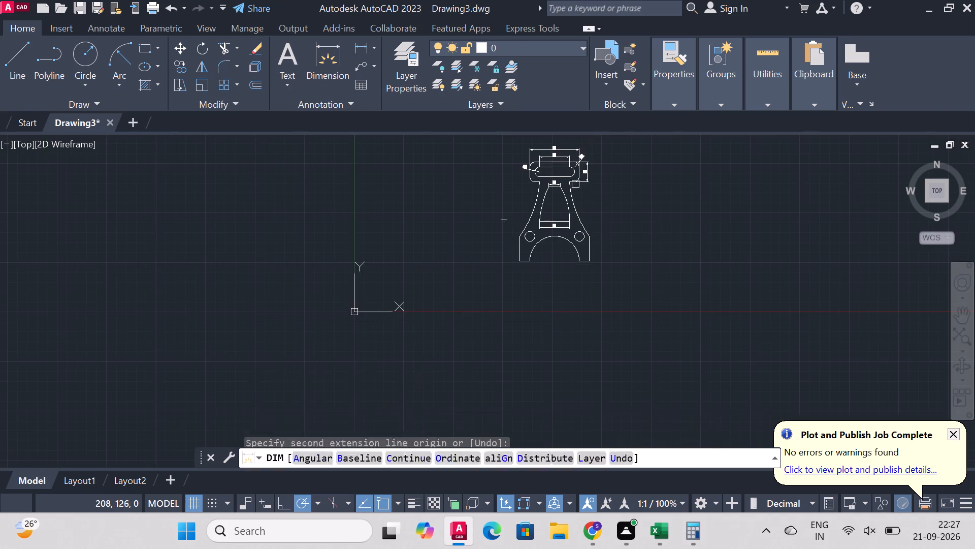
{"action": "scroll", "coordinate": [593, 152], "scroll_direction": "up", "scroll_amount": 4}
{"action": "scroll", "coordinate": [486, 212], "scroll_direction": "down", "scroll_amount": 3}
{"action": "scroll", "coordinate": [459, 254], "scroll_direction": "up", "scroll_amount": 2}
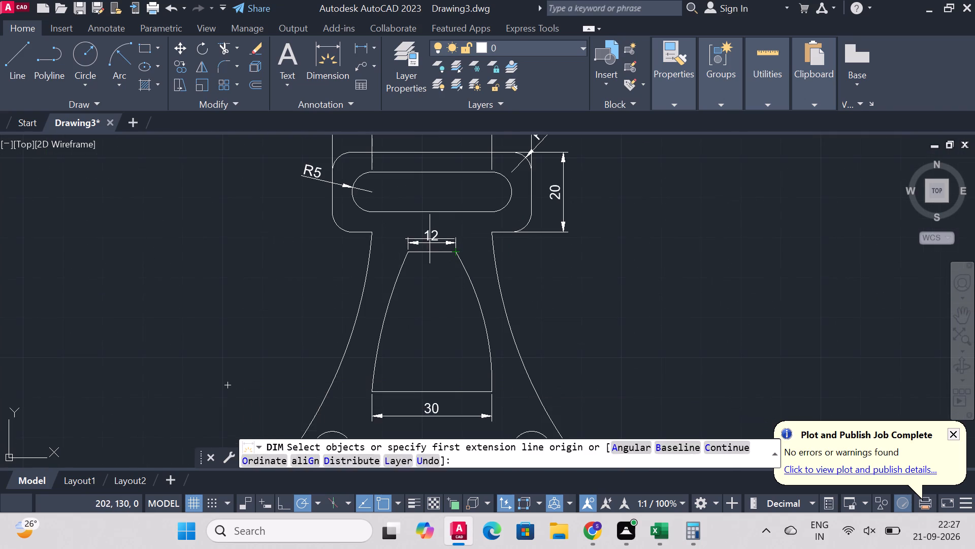
{"action": "left_click", "coordinate": [370, 228]}
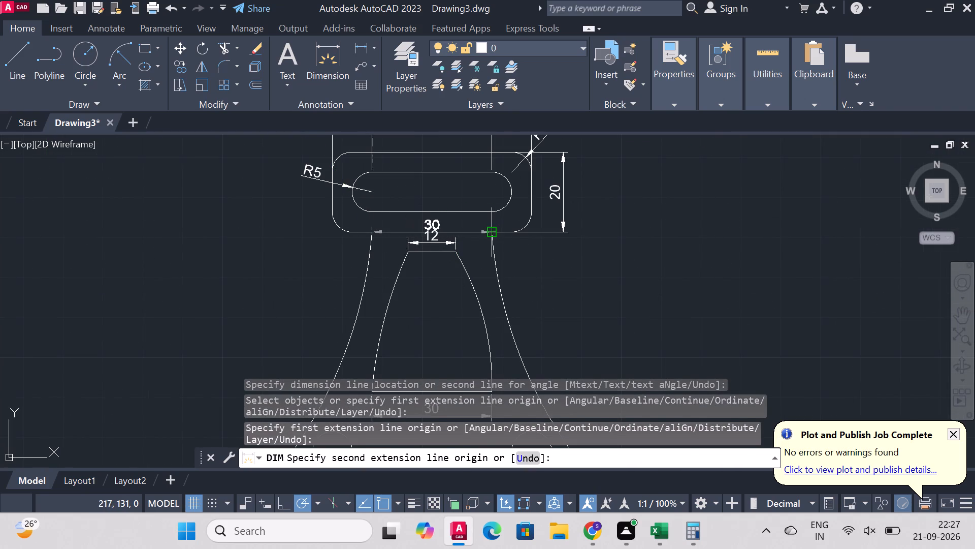
{"action": "left_click", "coordinate": [493, 234]}
{"action": "left_click", "coordinate": [483, 289]}
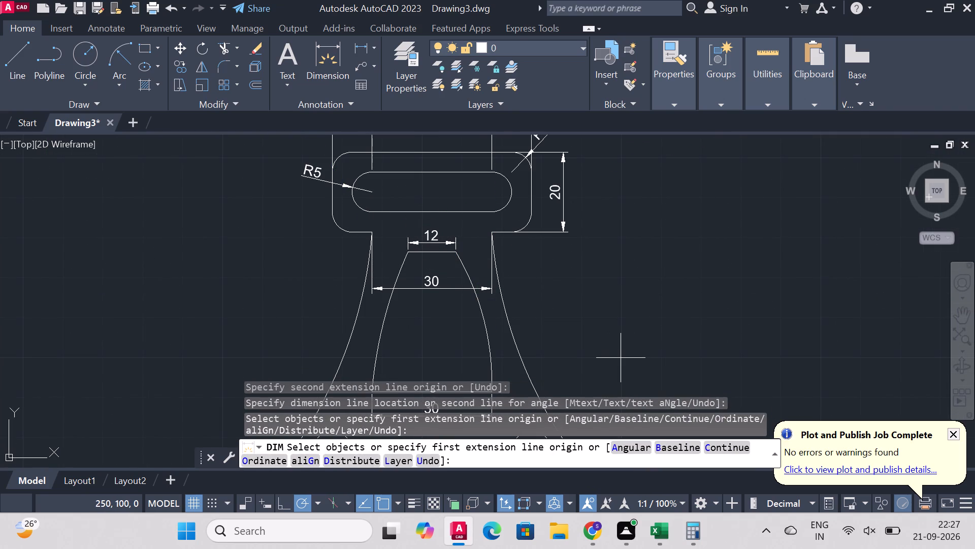
Add radius dimensions to the right outer side arc and the tapered opening's left arc.
{"action": "left_click", "coordinate": [524, 356]}
{"action": "left_click", "coordinate": [578, 339]}
{"action": "scroll", "coordinate": [645, 304], "scroll_direction": "down", "scroll_amount": 3}
{"action": "scroll", "coordinate": [639, 325], "scroll_direction": "up", "scroll_amount": 4}
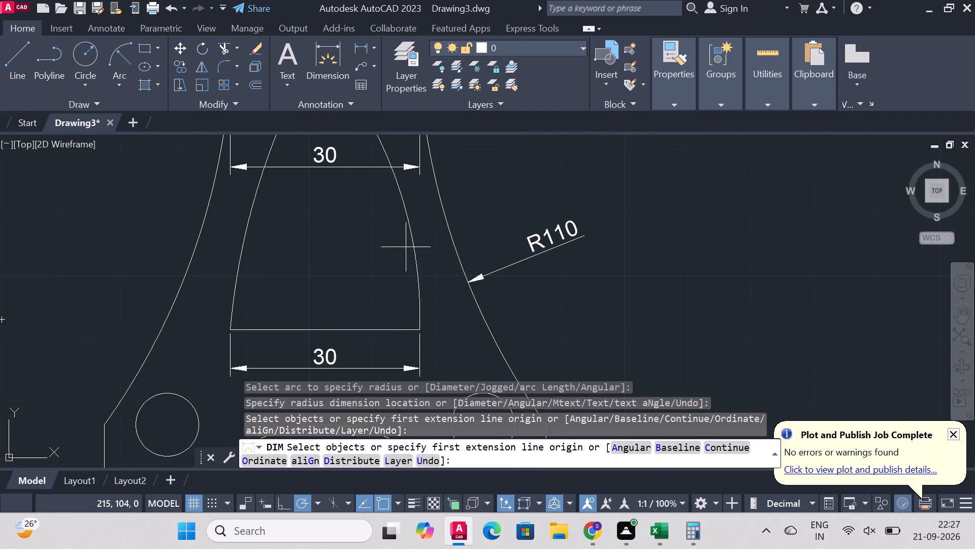
{"action": "left_click", "coordinate": [243, 253]}
{"action": "left_click", "coordinate": [299, 251]}
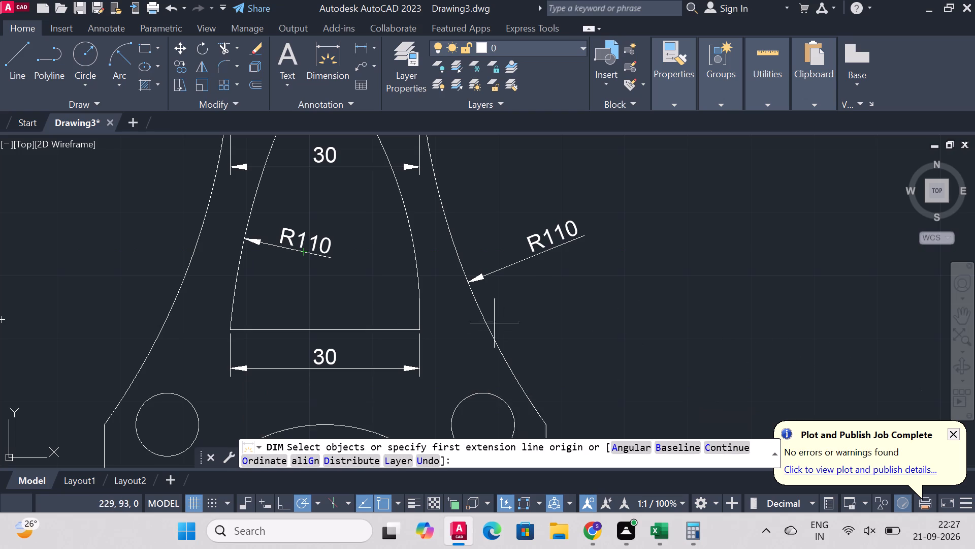
Add a diameter dimension to the right circle, placing its text outside the bracket's upper right side.
{"action": "scroll", "coordinate": [610, 271], "scroll_direction": "down", "scroll_amount": 4}
{"action": "scroll", "coordinate": [614, 291], "scroll_direction": "up", "scroll_amount": 3}
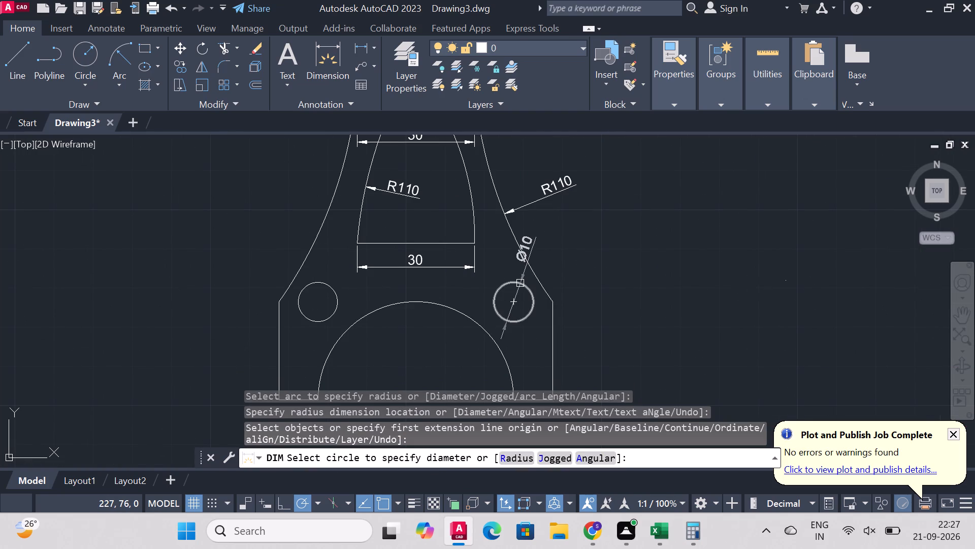
{"action": "left_click", "coordinate": [520, 283]}
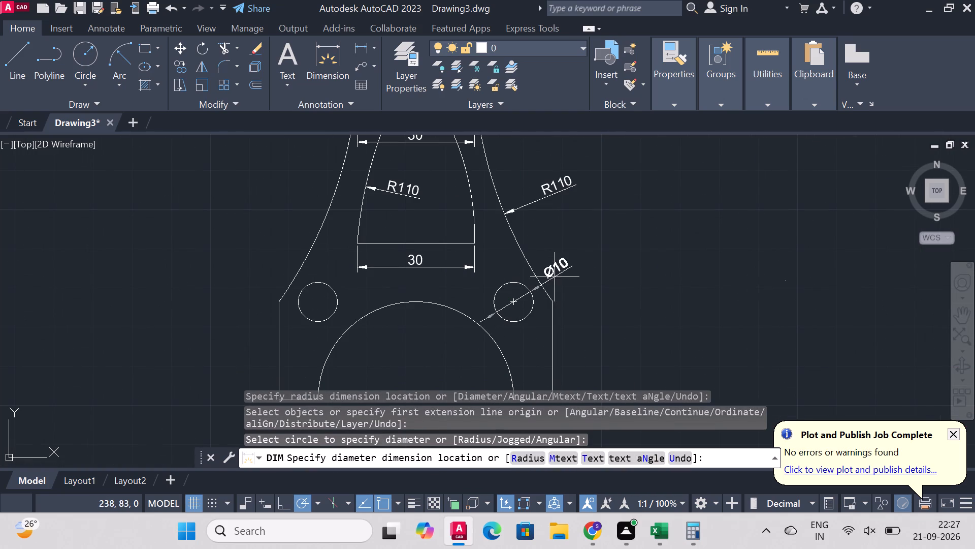
{"action": "left_click", "coordinate": [565, 270]}
Dimension the bottom widths of the right and left feet of the arched base, placing each dimension below its edge.
{"action": "scroll", "coordinate": [638, 224], "scroll_direction": "down", "scroll_amount": 2}
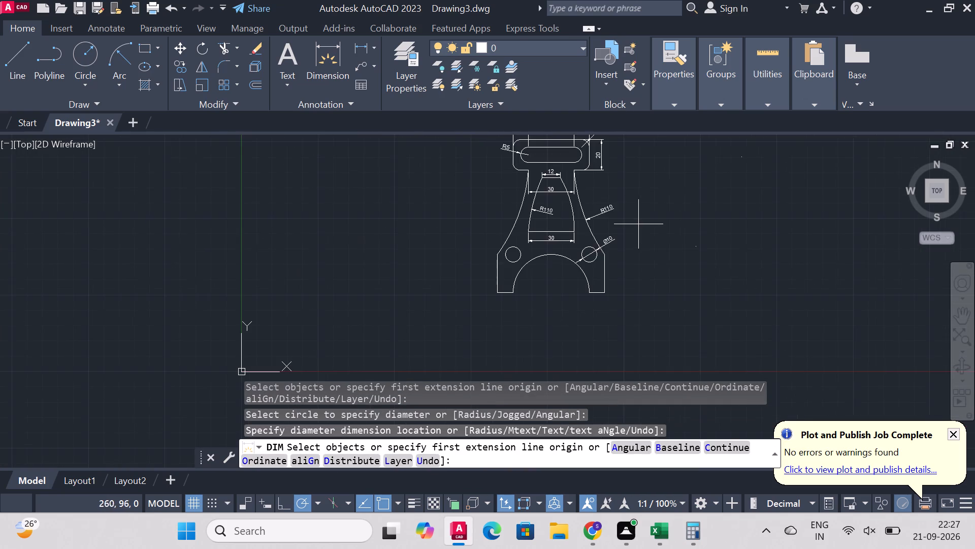
{"action": "scroll", "coordinate": [634, 348], "scroll_direction": "up", "scroll_amount": 2}
{"action": "left_click", "coordinate": [532, 207]}
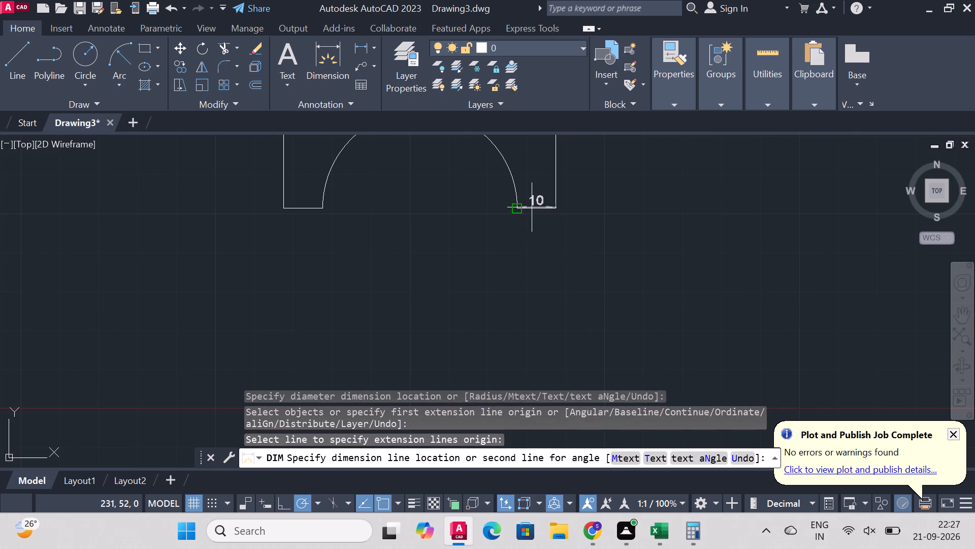
{"action": "left_click", "coordinate": [532, 231]}
{"action": "left_click", "coordinate": [298, 210]}
{"action": "left_click", "coordinate": [296, 252]}
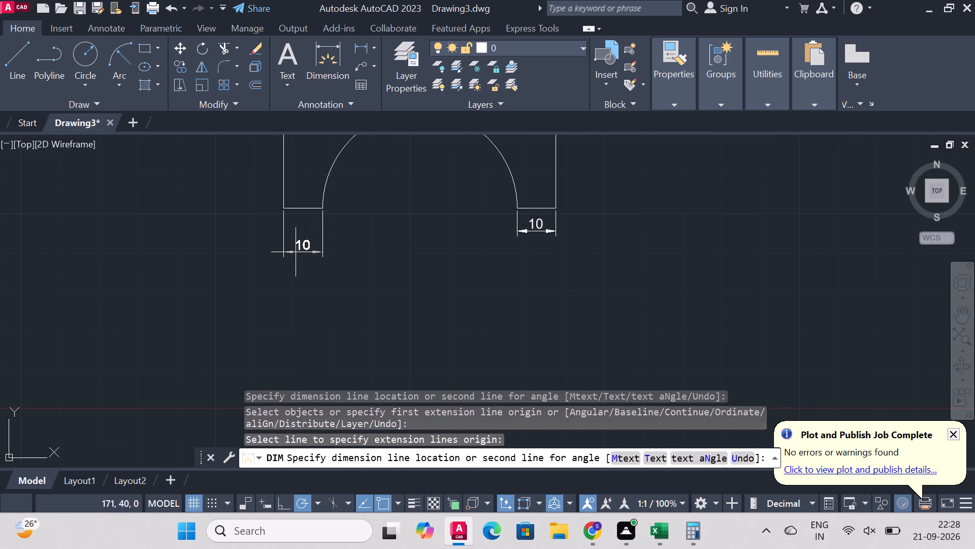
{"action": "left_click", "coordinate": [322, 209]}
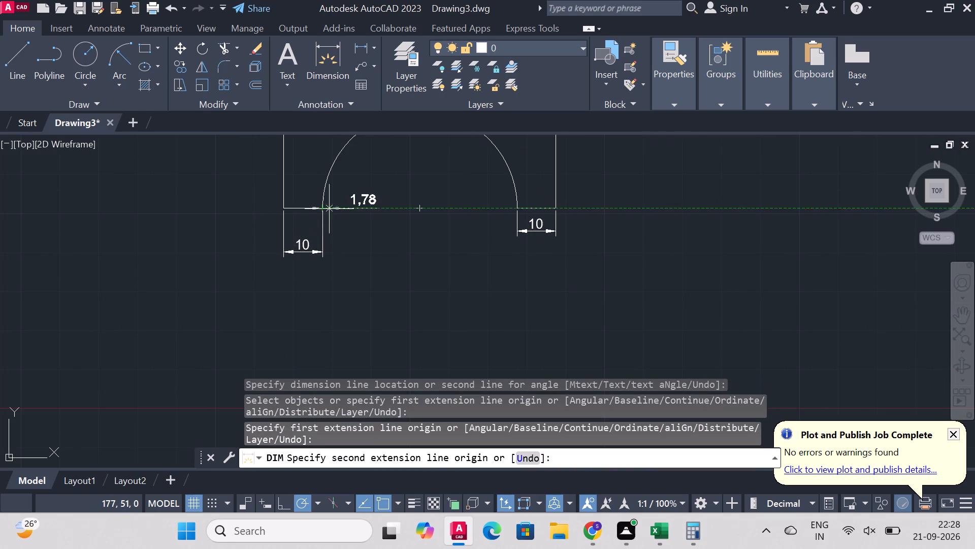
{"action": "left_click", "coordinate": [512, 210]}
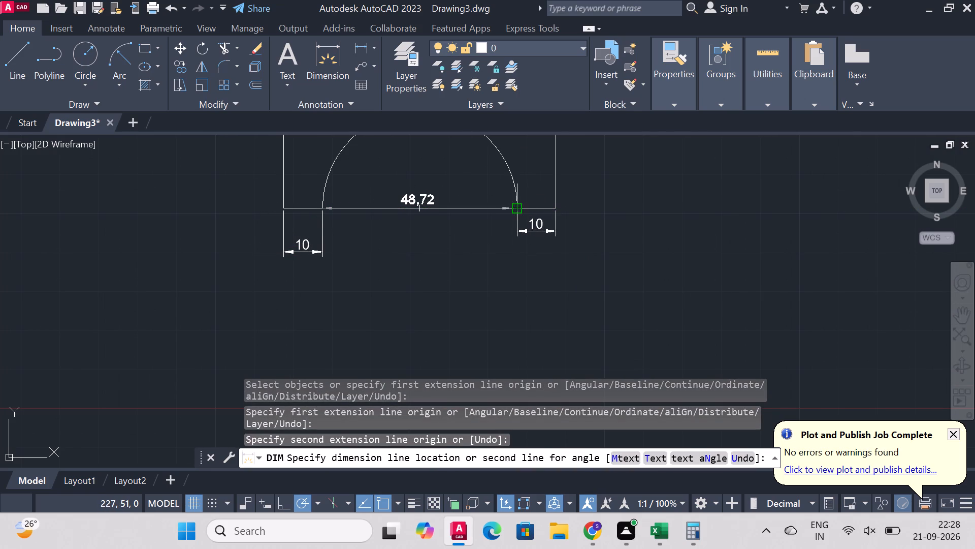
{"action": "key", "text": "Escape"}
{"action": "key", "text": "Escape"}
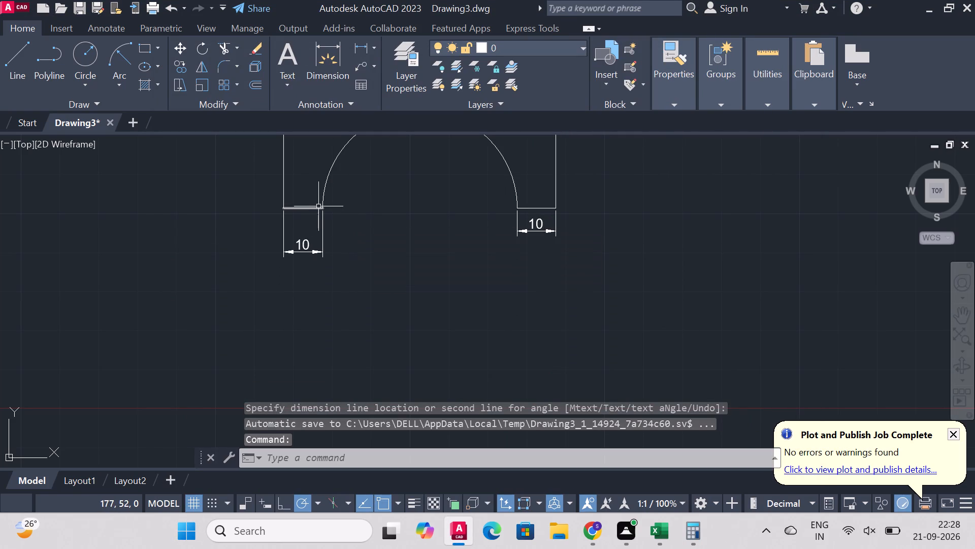
Dimension the arch opening's width between the inner corners of the two feet, in line with the right foot's dimension.
{"action": "right_click_drag", "start_coordinate": [681, 312], "coordinate": [679, 316]}
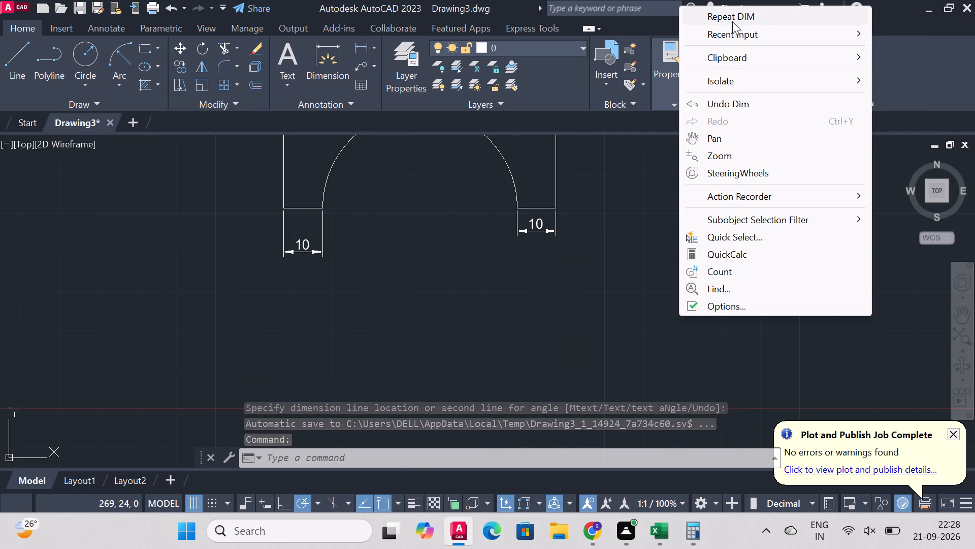
{"action": "left_click", "coordinate": [732, 21]}
{"action": "left_click", "coordinate": [320, 207]}
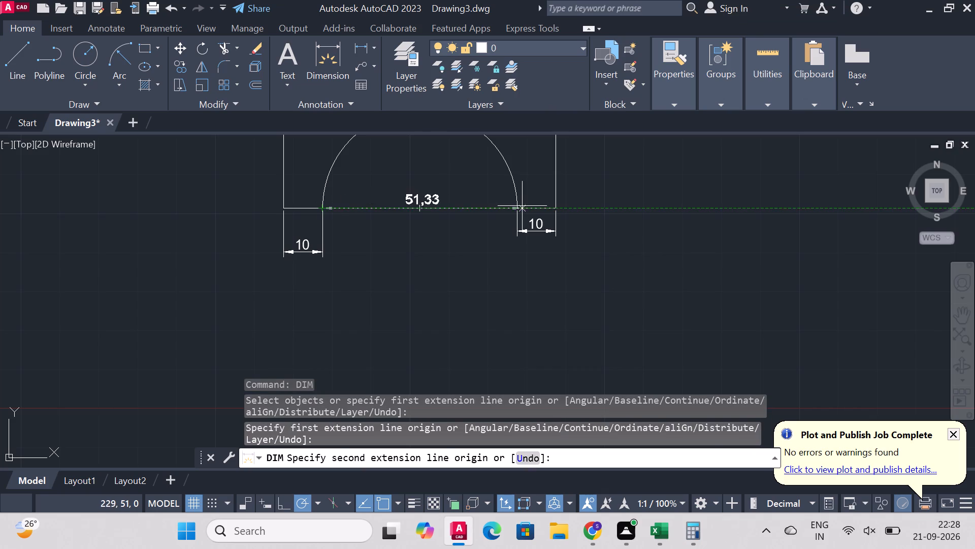
{"action": "left_click", "coordinate": [518, 210]}
{"action": "left_click", "coordinate": [516, 232]}
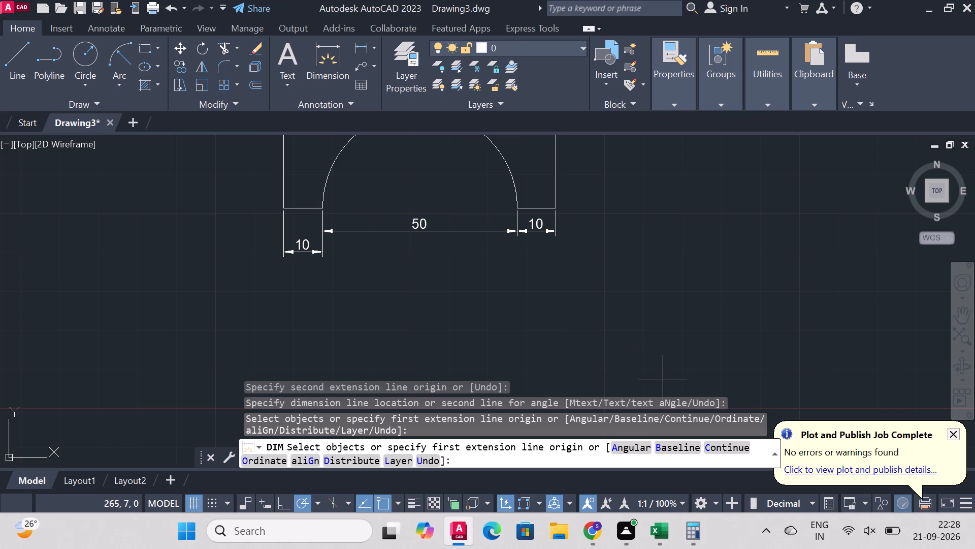
Dimension the vertical distance from the left foot's inner bottom corner to the left circle's centre, placing it outside the bracket's left edge.
{"action": "scroll", "coordinate": [451, 251], "scroll_direction": "down", "scroll_amount": 4}
{"action": "scroll", "coordinate": [368, 201], "scroll_direction": "up", "scroll_amount": 2}
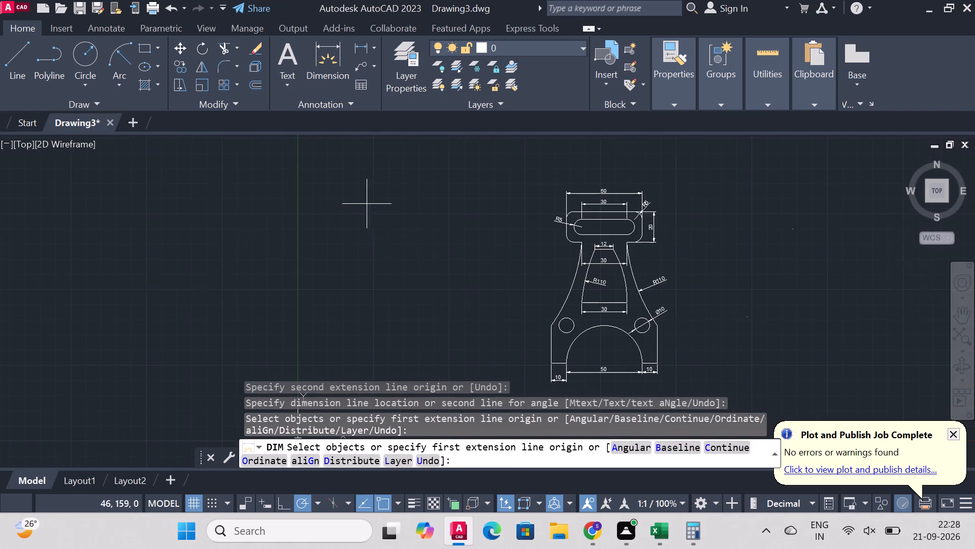
{"action": "scroll", "coordinate": [558, 360], "scroll_direction": "up", "scroll_amount": 2}
{"action": "scroll", "coordinate": [548, 290], "scroll_direction": "down", "scroll_amount": 2}
{"action": "scroll", "coordinate": [520, 309], "scroll_direction": "up", "scroll_amount": 2}
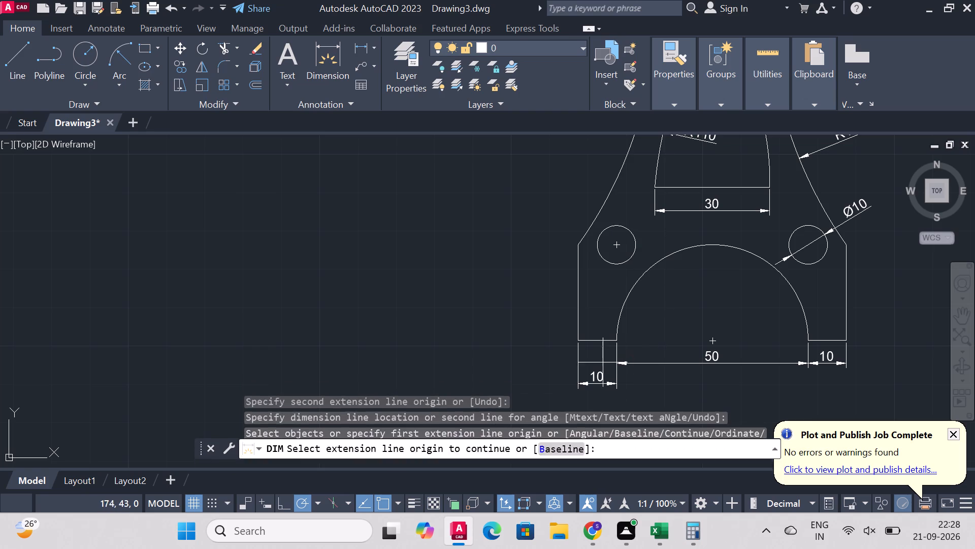
{"action": "scroll", "coordinate": [632, 283], "scroll_direction": "down", "scroll_amount": 2}
{"action": "scroll", "coordinate": [632, 281], "scroll_direction": "up", "scroll_amount": 3}
{"action": "left_click", "coordinate": [596, 377]}
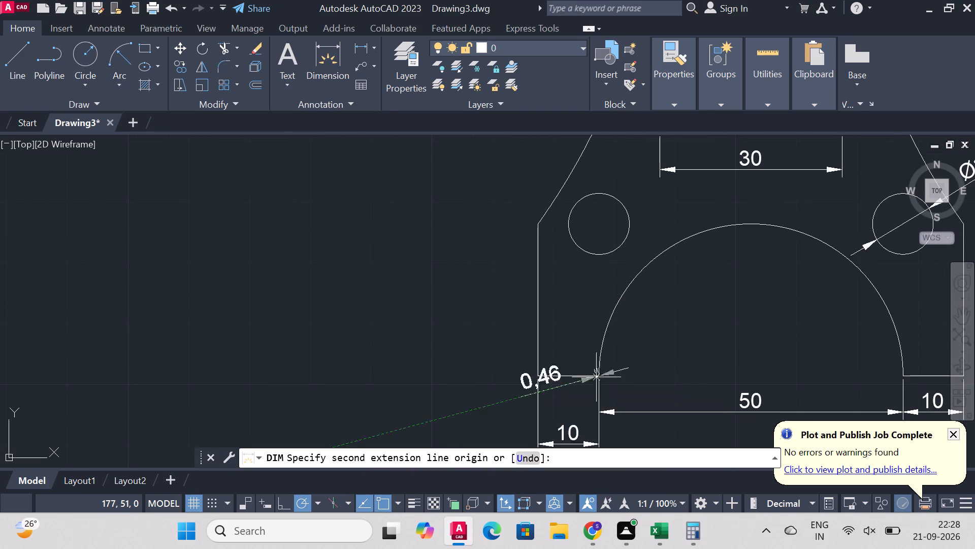
{"action": "left_click", "coordinate": [601, 225]}
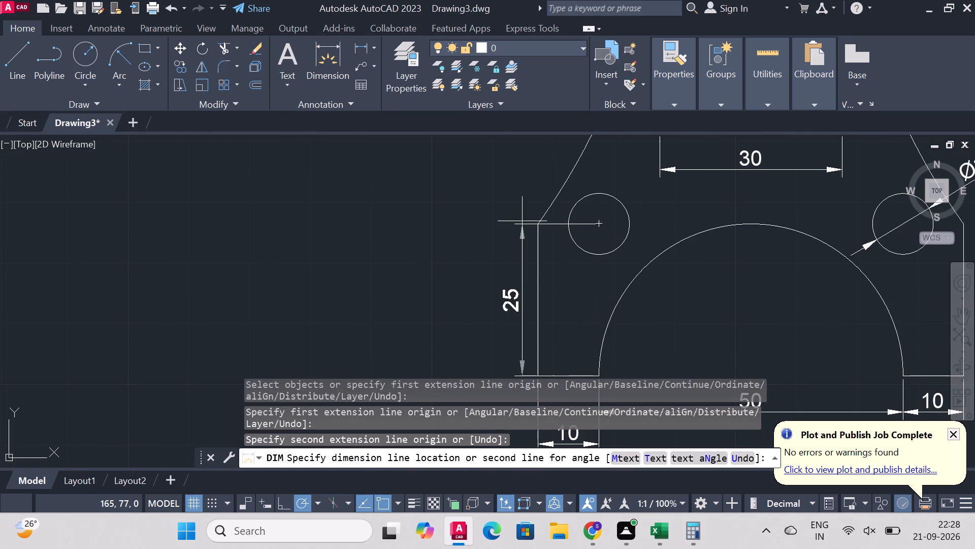
{"action": "left_click", "coordinate": [491, 225]}
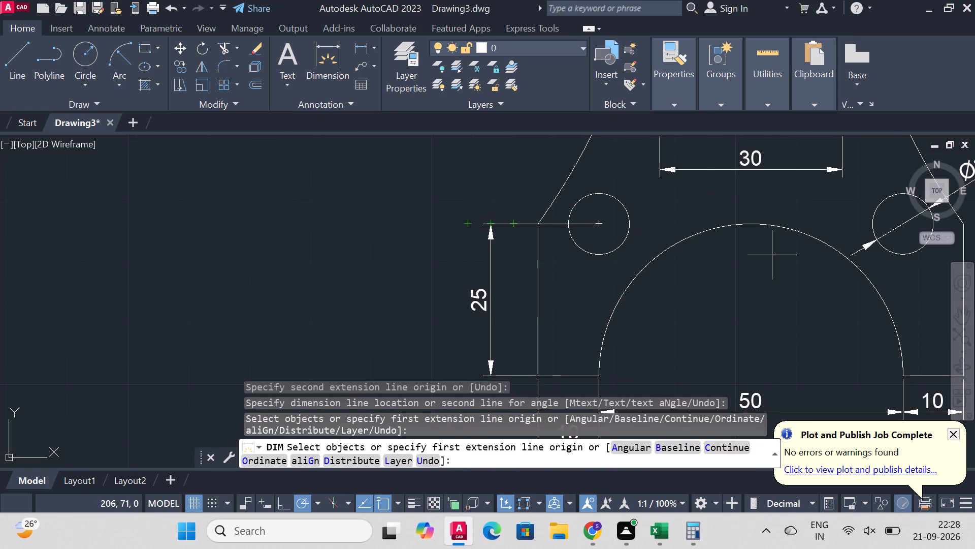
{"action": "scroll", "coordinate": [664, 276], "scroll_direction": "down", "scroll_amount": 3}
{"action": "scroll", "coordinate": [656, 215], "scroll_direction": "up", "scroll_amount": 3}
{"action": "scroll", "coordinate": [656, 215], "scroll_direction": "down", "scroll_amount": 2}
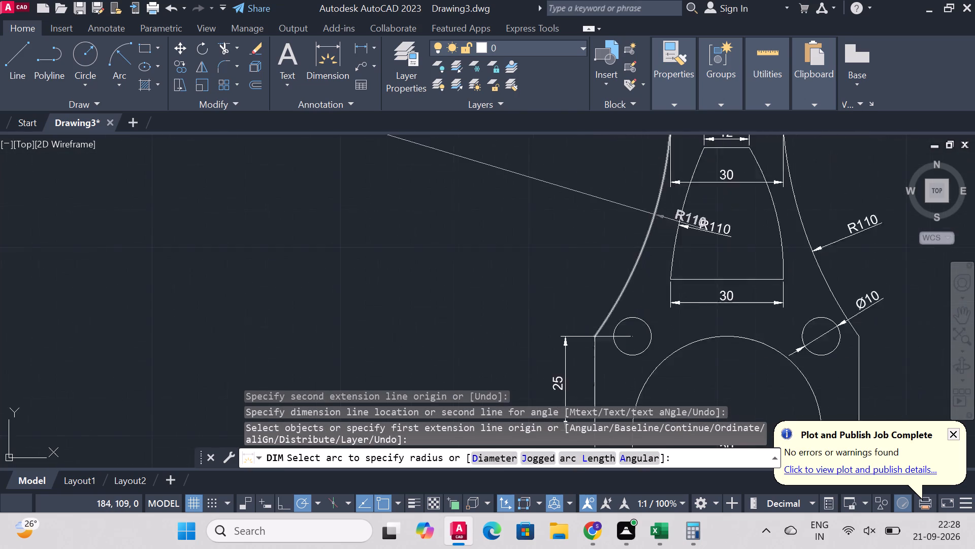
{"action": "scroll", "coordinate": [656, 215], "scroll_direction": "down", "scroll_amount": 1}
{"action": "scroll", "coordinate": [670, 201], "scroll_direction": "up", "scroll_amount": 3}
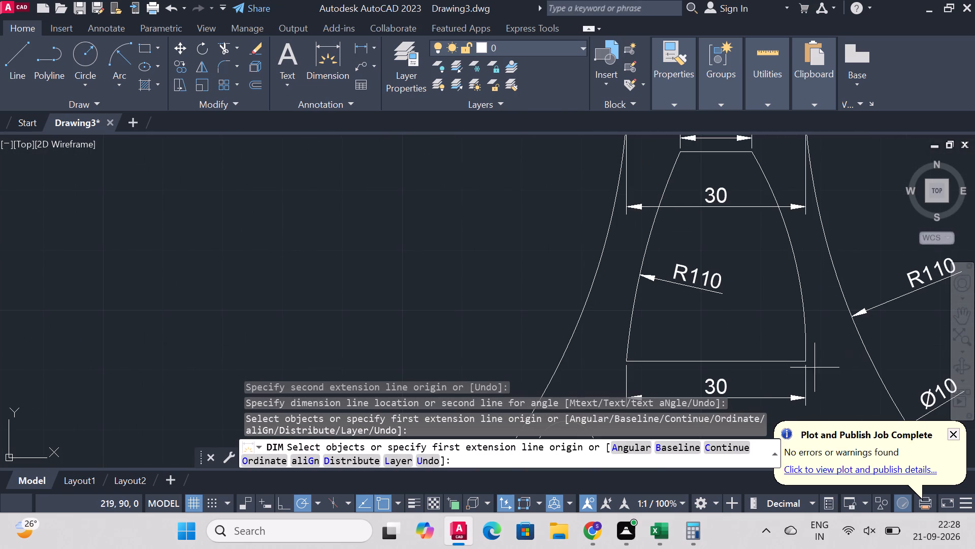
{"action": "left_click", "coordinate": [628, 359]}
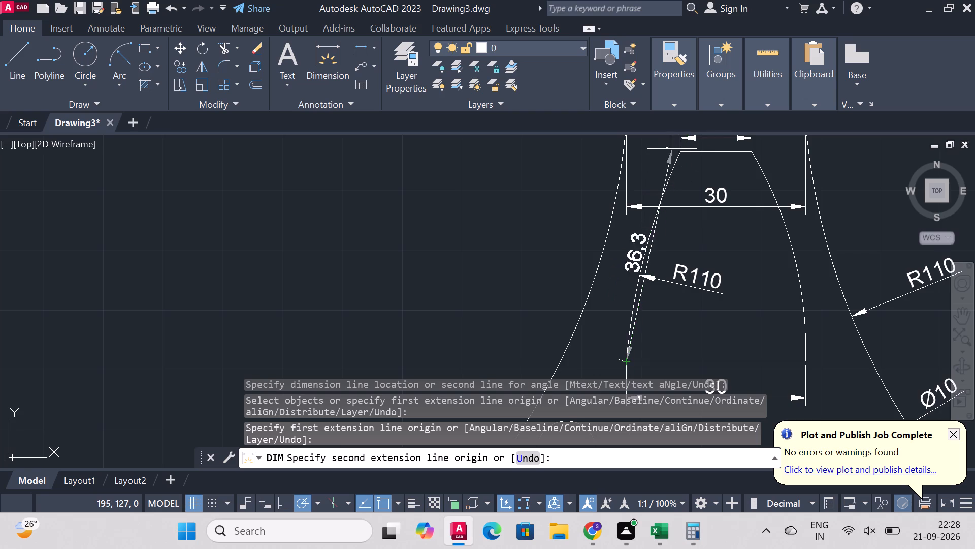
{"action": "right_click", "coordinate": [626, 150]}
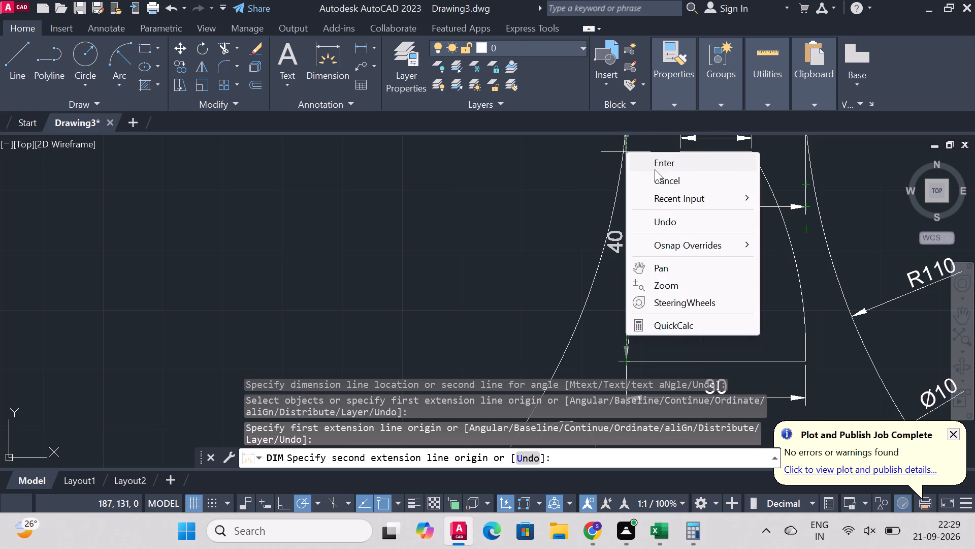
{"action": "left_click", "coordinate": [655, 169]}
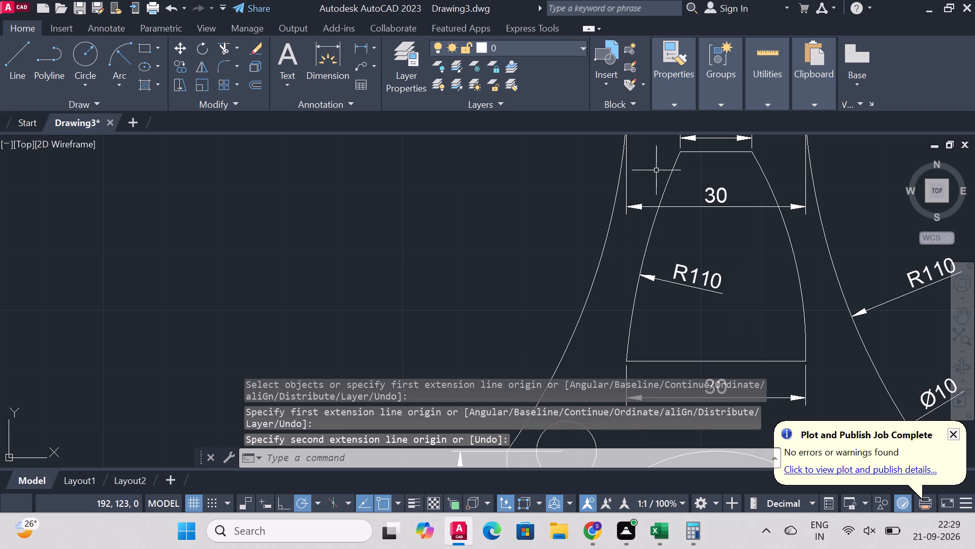
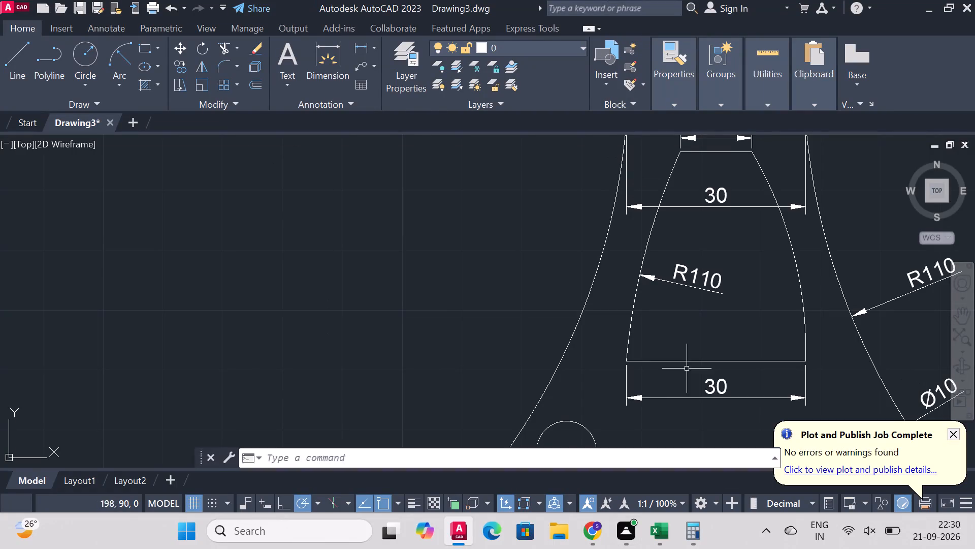
Dimension the vertical height of the arc-sided opening between its top and bottom edges, placing it outside the bracket's left side.
{"action": "left_click", "coordinate": [314, 49]}
{"action": "left_click", "coordinate": [717, 154]}
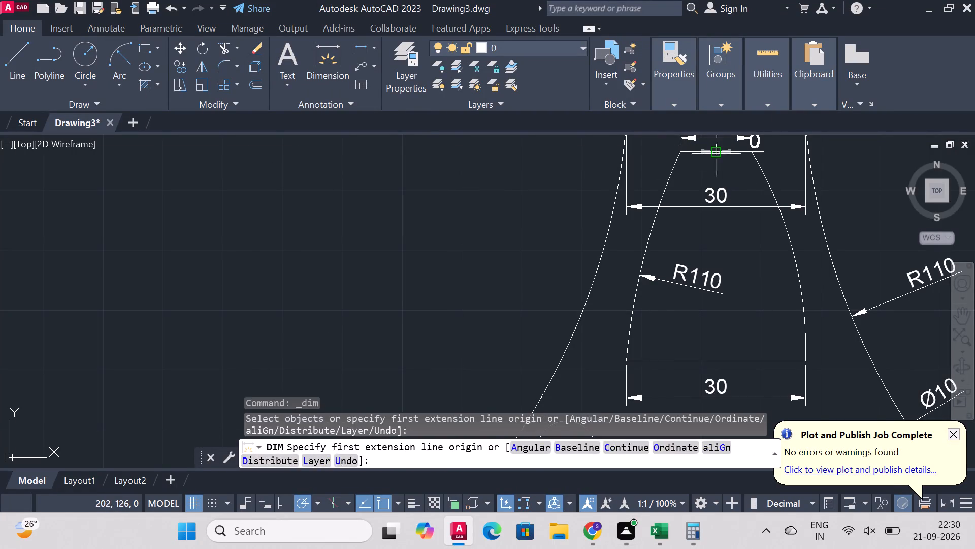
{"action": "left_click", "coordinate": [715, 359]}
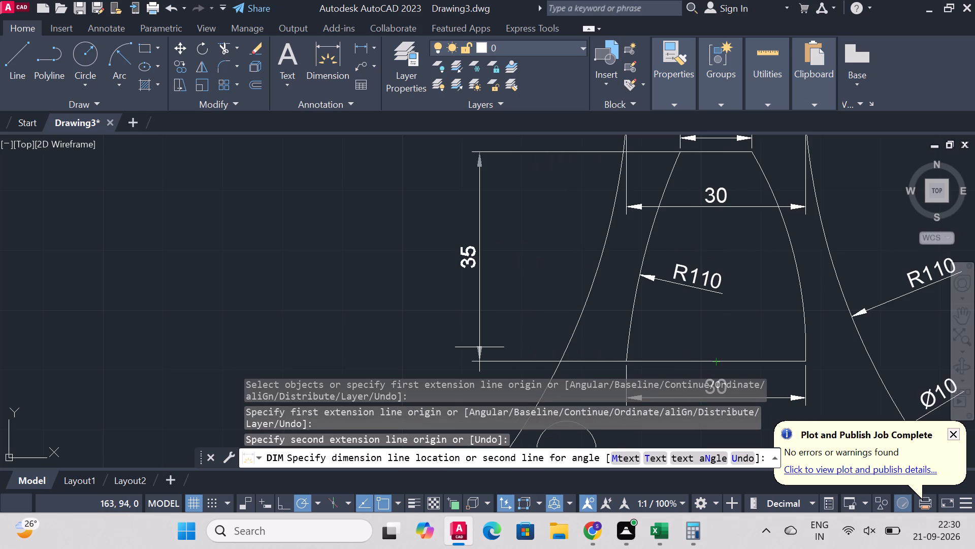
{"action": "left_click", "coordinate": [435, 346]}
Dimension 15 vertically from the midpoint of the opening's top edge to the slot's centre level, in line with the opening's height dimension.
{"action": "scroll", "coordinate": [532, 332], "scroll_direction": "down", "scroll_amount": 4}
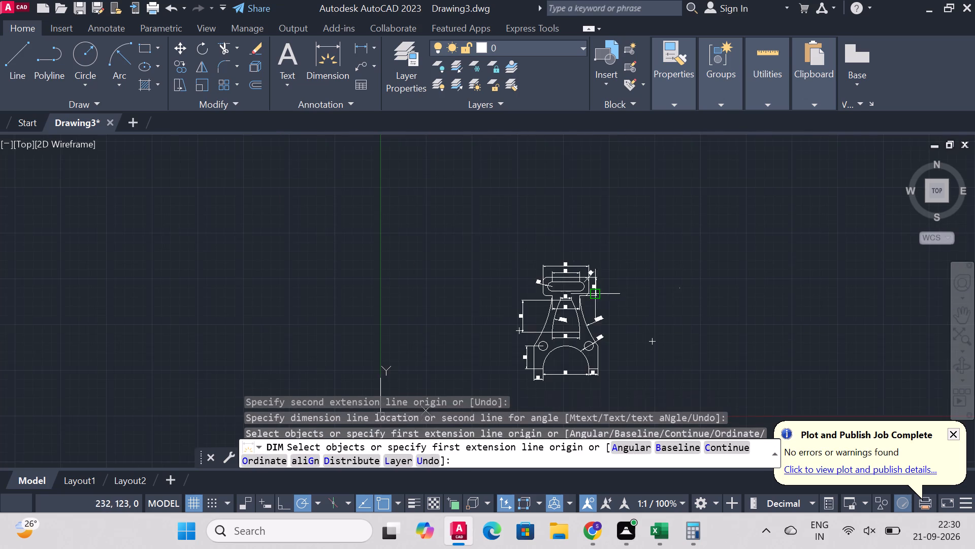
{"action": "scroll", "coordinate": [579, 231], "scroll_direction": "up", "scroll_amount": 3}
{"action": "scroll", "coordinate": [567, 248], "scroll_direction": "down", "scroll_amount": 4}
{"action": "scroll", "coordinate": [567, 268], "scroll_direction": "up", "scroll_amount": 4}
{"action": "scroll", "coordinate": [543, 272], "scroll_direction": "down", "scroll_amount": 4}
{"action": "scroll", "coordinate": [541, 281], "scroll_direction": "up", "scroll_amount": 4}
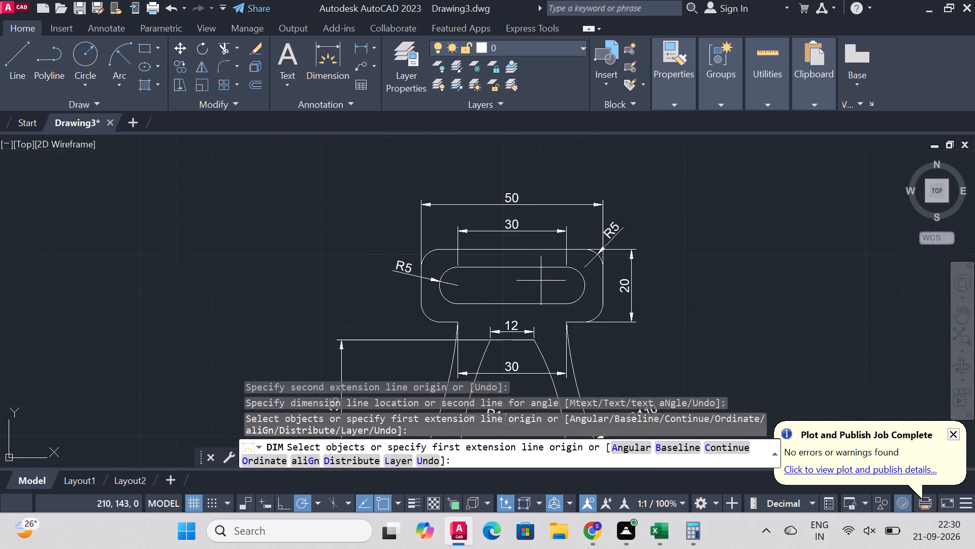
{"action": "scroll", "coordinate": [507, 313], "scroll_direction": "up", "scroll_amount": 2}
{"action": "scroll", "coordinate": [529, 330], "scroll_direction": "down", "scroll_amount": 3}
{"action": "scroll", "coordinate": [522, 347], "scroll_direction": "up", "scroll_amount": 2}
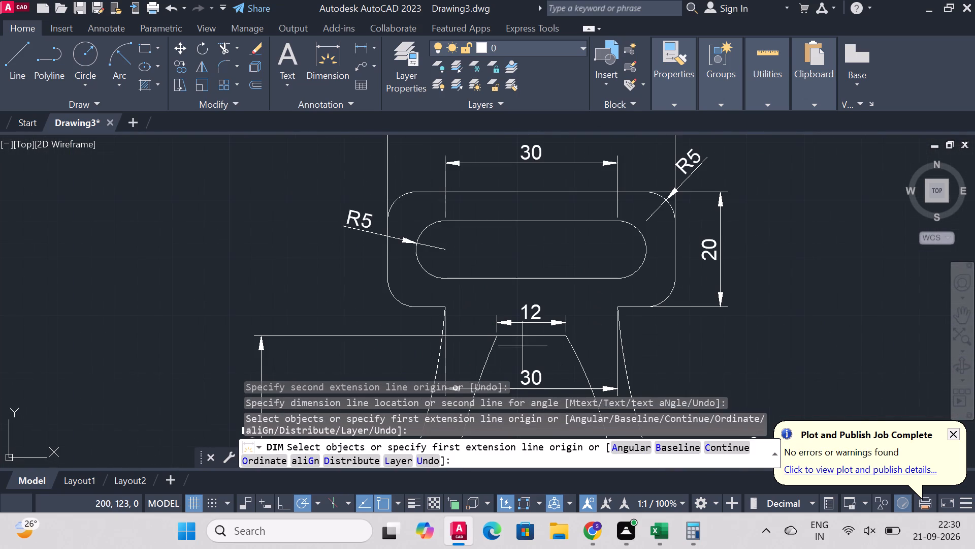
{"action": "left_click", "coordinate": [528, 334]}
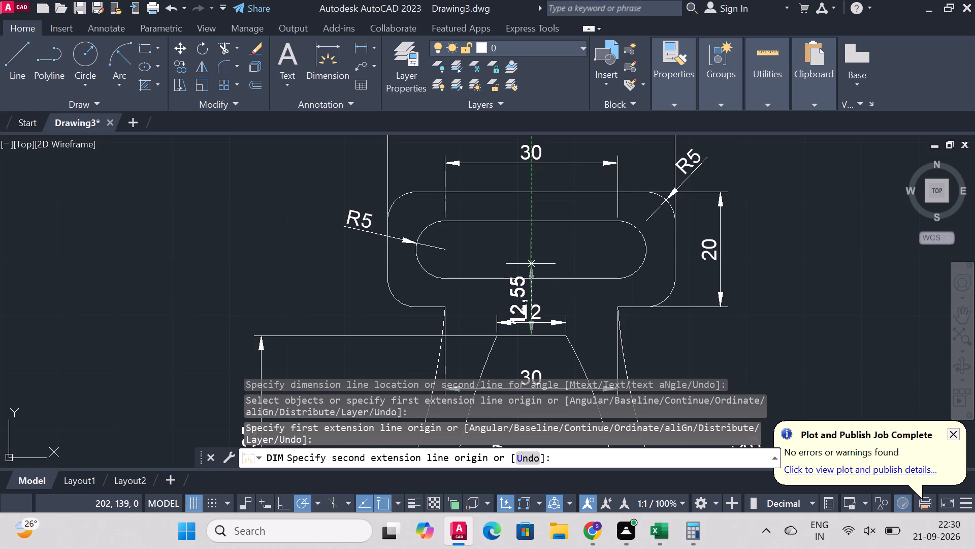
{"action": "type", "text": "15"}
{"action": "key", "text": "Return"}
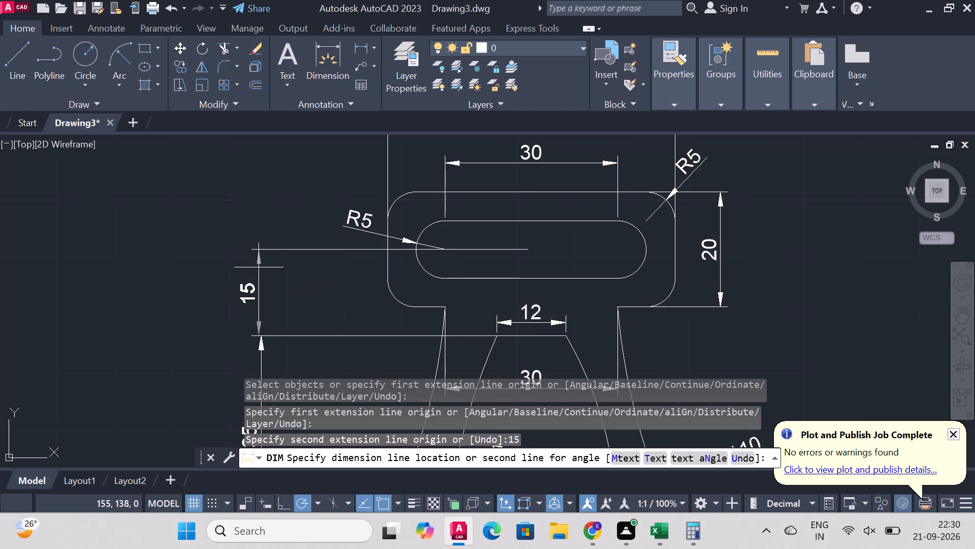
{"action": "left_click", "coordinate": [262, 267]}
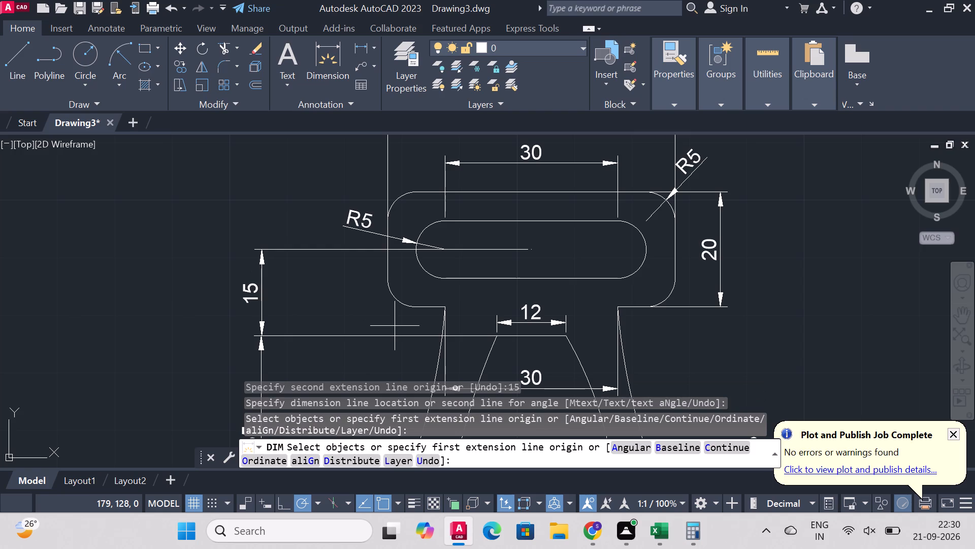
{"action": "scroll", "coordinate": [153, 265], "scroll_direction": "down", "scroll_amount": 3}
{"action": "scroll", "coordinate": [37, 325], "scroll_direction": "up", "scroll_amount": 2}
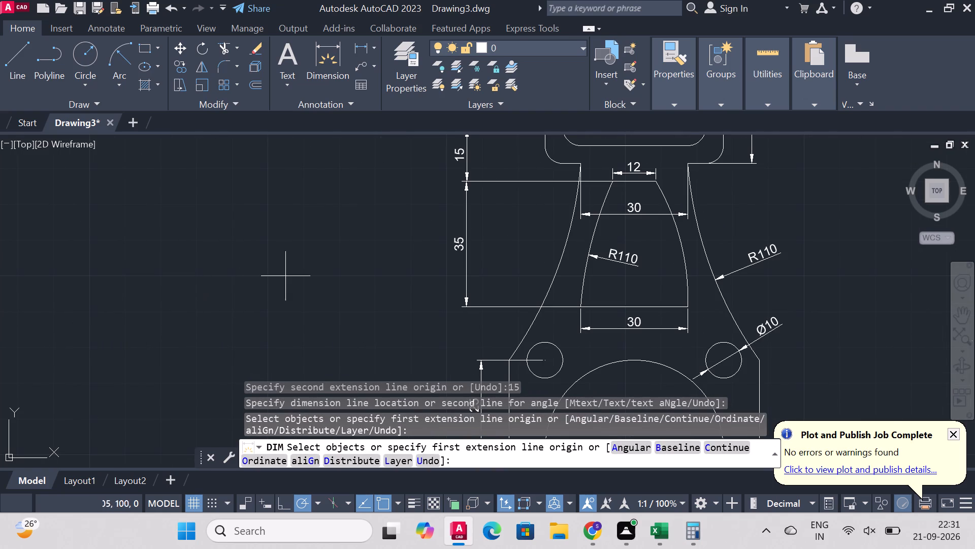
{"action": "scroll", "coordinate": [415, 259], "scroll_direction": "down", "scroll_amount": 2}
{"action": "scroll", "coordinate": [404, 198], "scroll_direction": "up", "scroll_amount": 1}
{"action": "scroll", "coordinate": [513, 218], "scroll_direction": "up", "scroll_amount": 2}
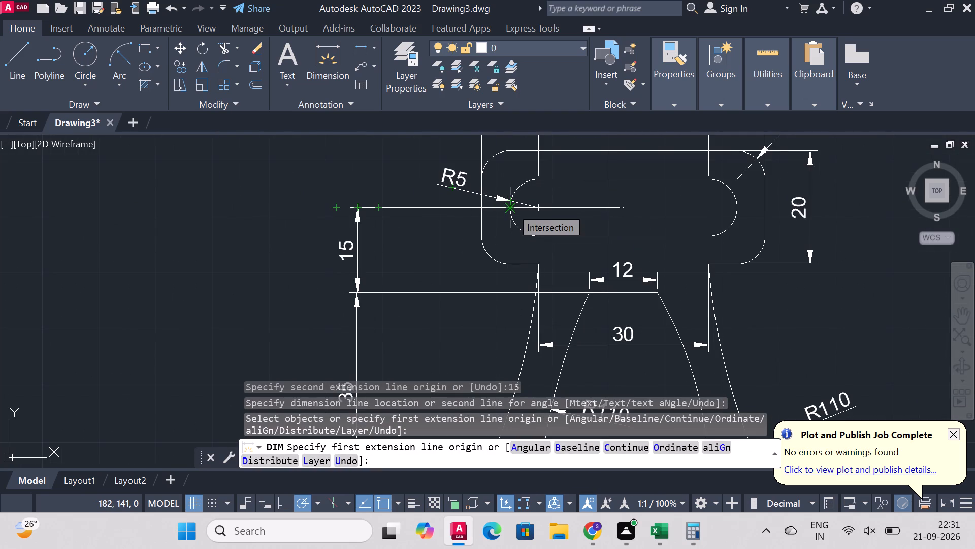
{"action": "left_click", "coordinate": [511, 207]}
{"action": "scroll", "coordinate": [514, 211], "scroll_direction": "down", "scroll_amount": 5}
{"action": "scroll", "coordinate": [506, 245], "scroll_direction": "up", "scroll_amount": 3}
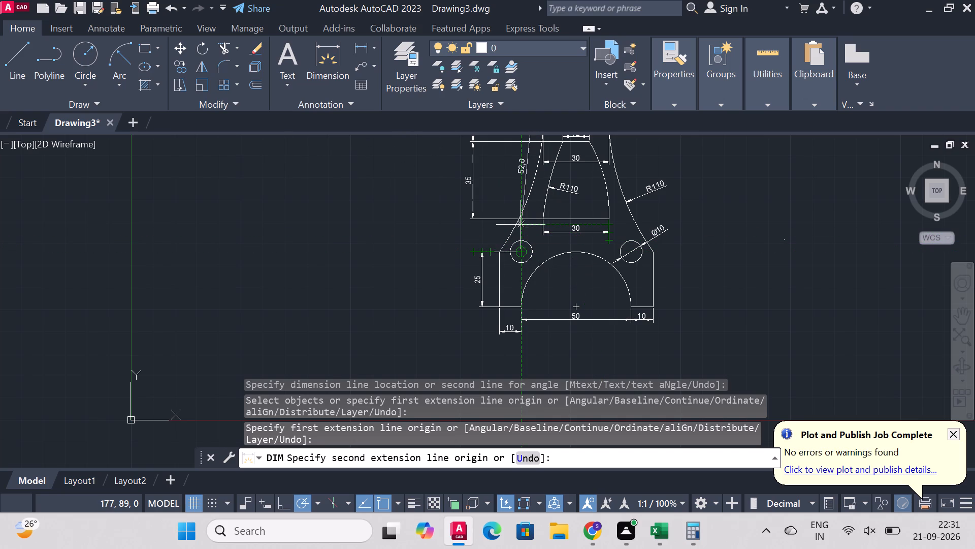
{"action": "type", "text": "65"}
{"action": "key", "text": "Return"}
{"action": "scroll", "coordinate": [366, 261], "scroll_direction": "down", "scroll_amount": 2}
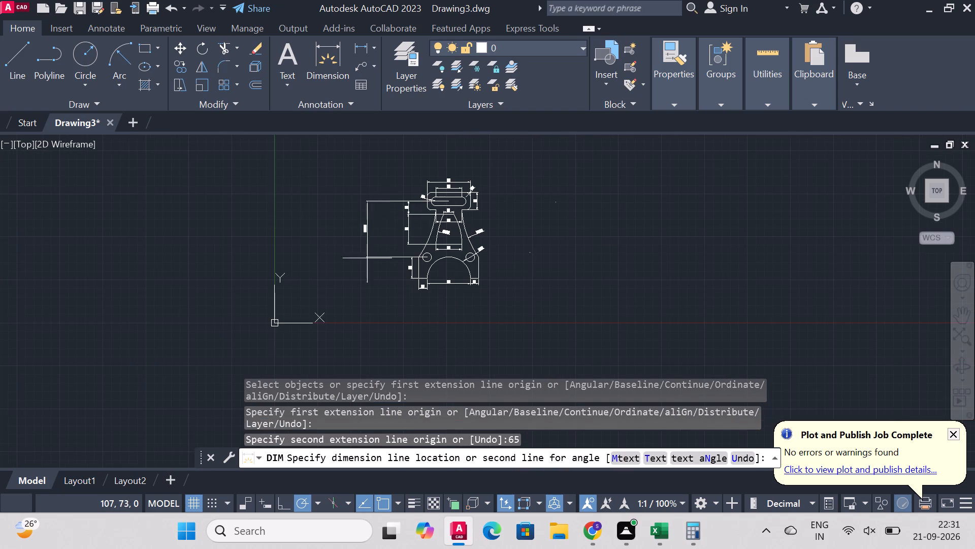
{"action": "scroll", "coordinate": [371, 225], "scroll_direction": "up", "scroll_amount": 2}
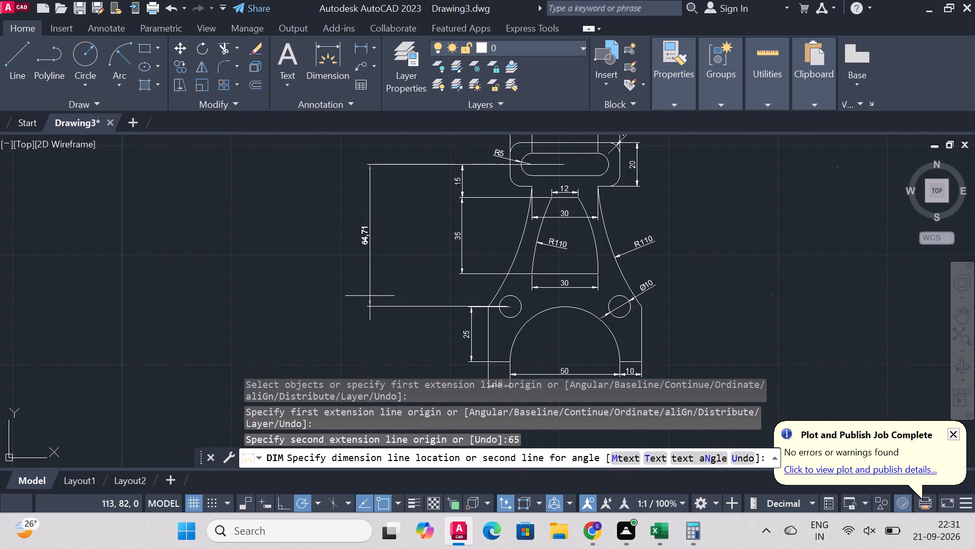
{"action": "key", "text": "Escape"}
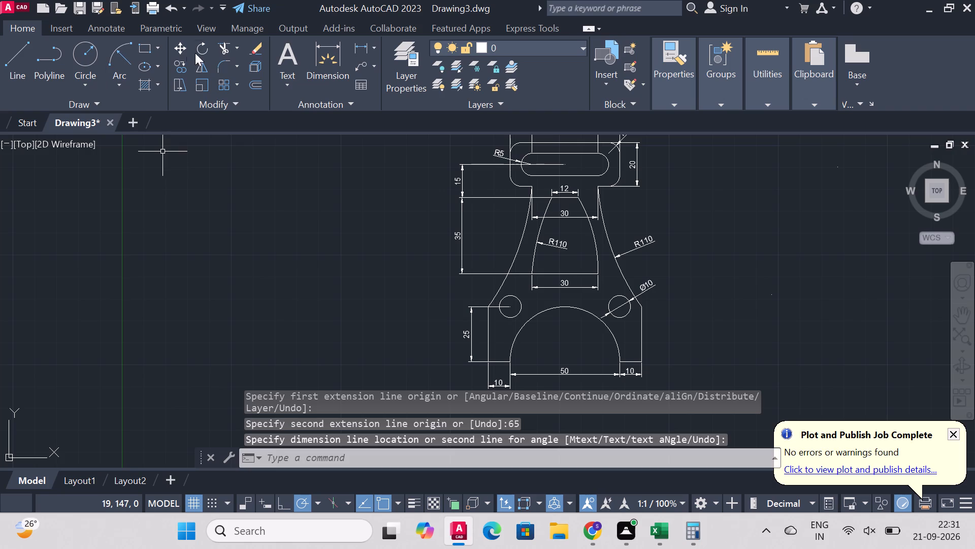
Dimension 65 vertically from the left circle's centre up to the slot's centre level, placing it outside the other left-side dimensions.
{"action": "left_click", "coordinate": [323, 49]}
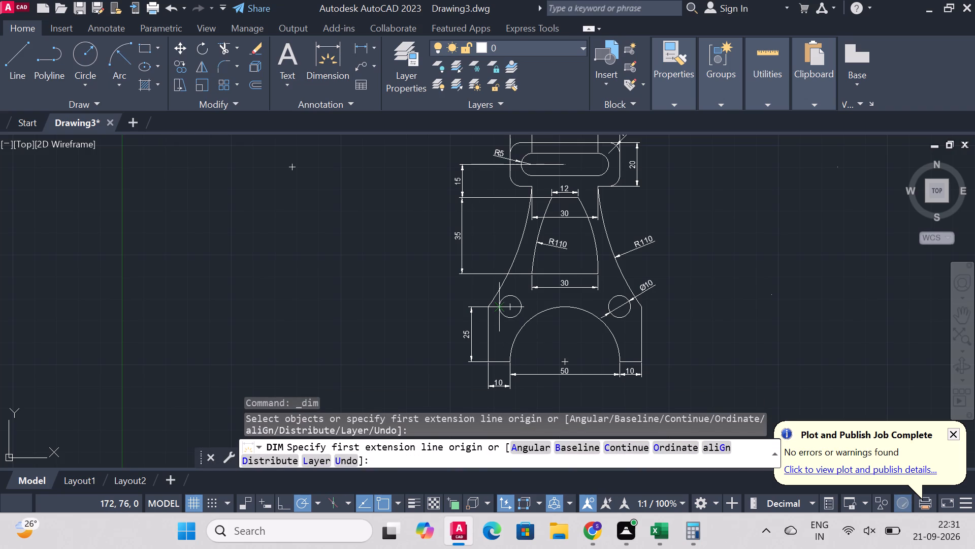
{"action": "scroll", "coordinate": [521, 302], "scroll_direction": "up", "scroll_amount": 2}
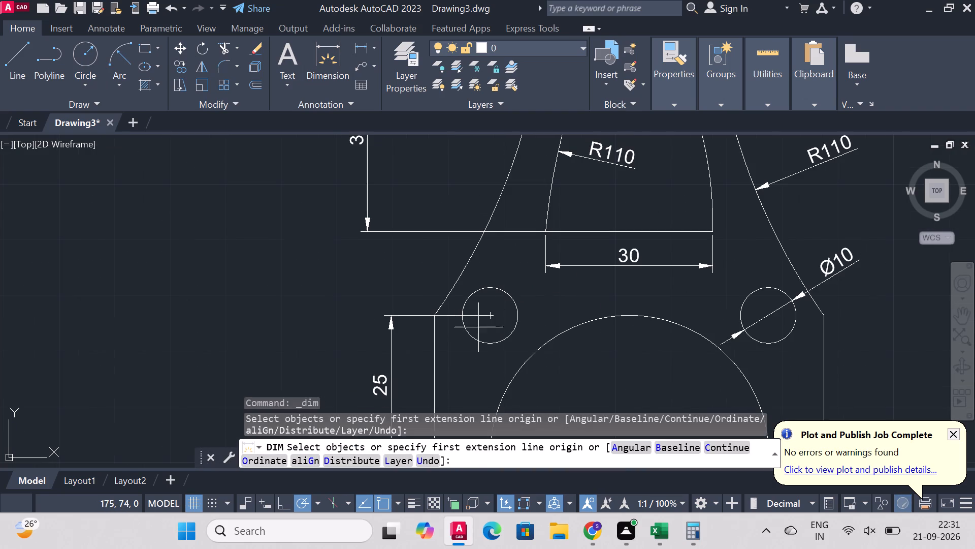
{"action": "left_click", "coordinate": [490, 315]}
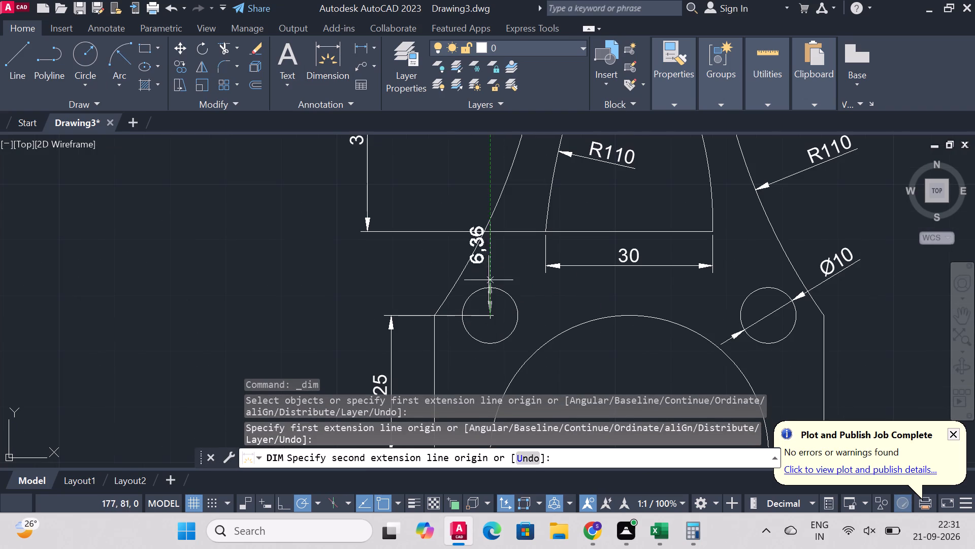
{"action": "scroll", "coordinate": [490, 212], "scroll_direction": "down", "scroll_amount": 5}
{"action": "scroll", "coordinate": [490, 189], "scroll_direction": "up", "scroll_amount": 3}
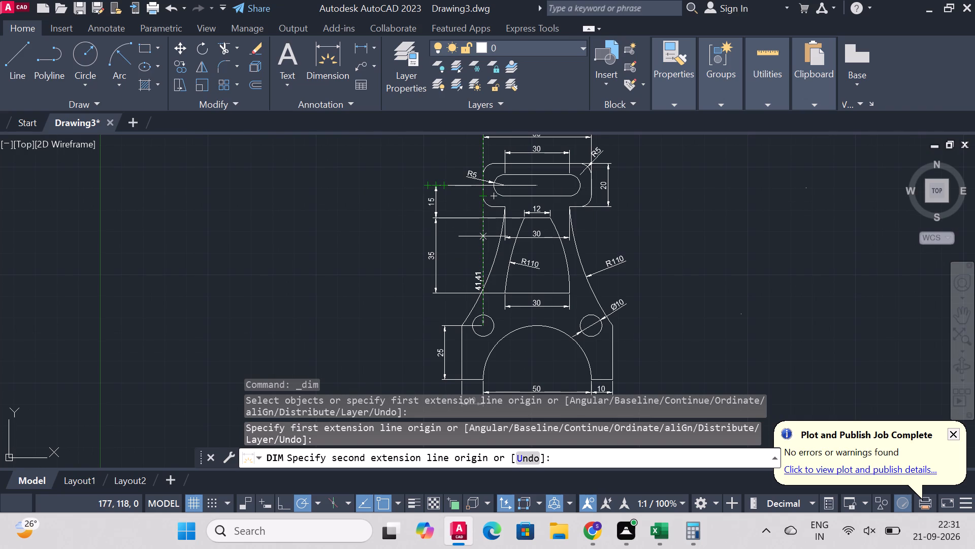
{"action": "type", "text": "65"}
{"action": "key", "text": "Return"}
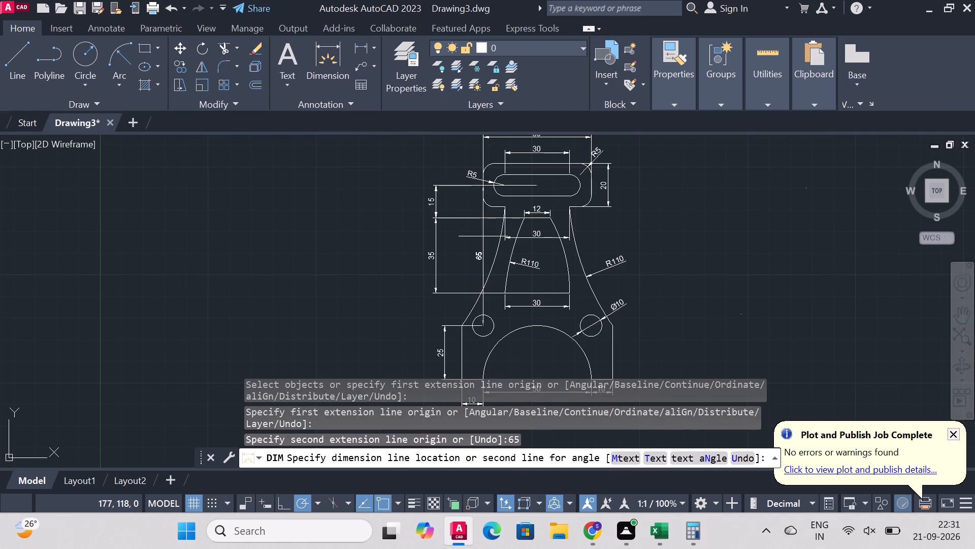
{"action": "left_click", "coordinate": [397, 245]}
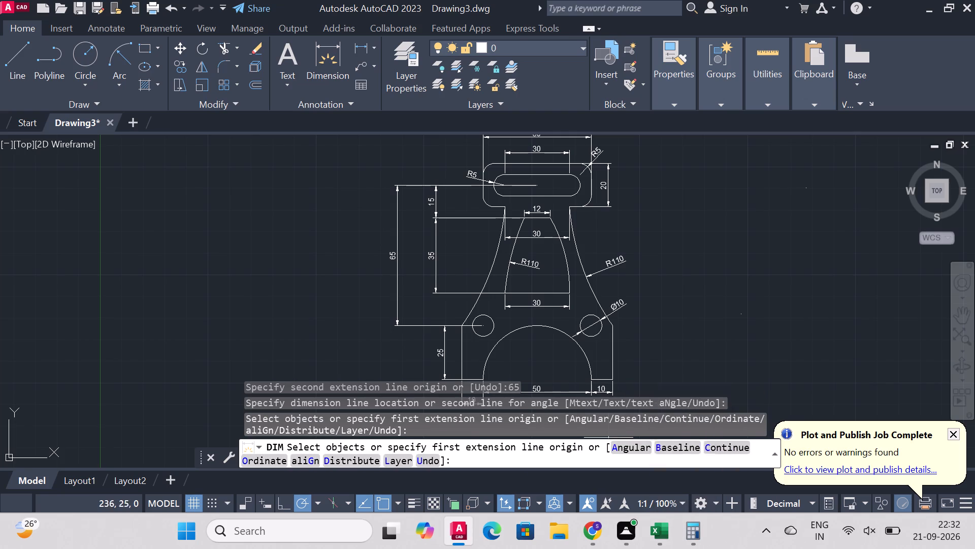
{"action": "scroll", "coordinate": [577, 299], "scroll_direction": "down", "scroll_amount": 1}
{"action": "scroll", "coordinate": [586, 299], "scroll_direction": "up", "scroll_amount": 2}
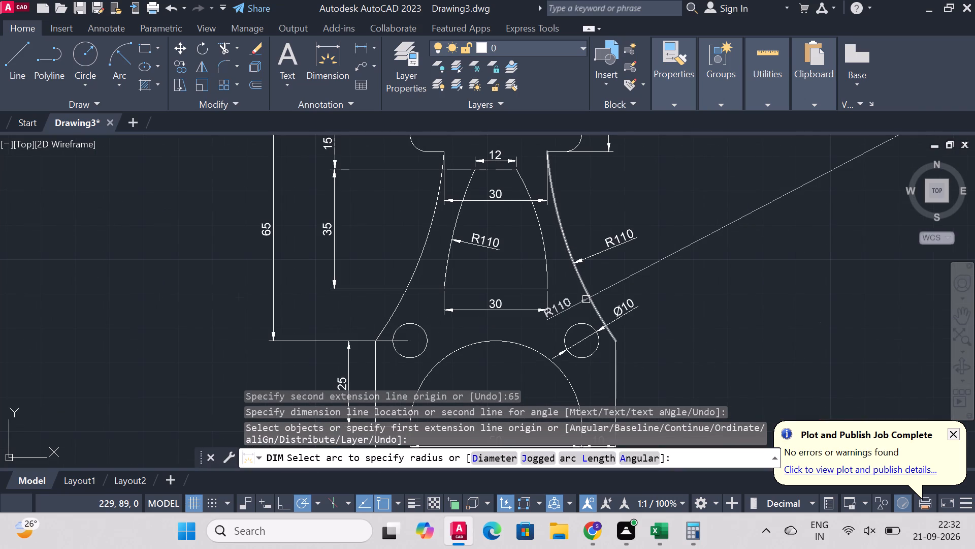
{"action": "key", "text": "Escape"}
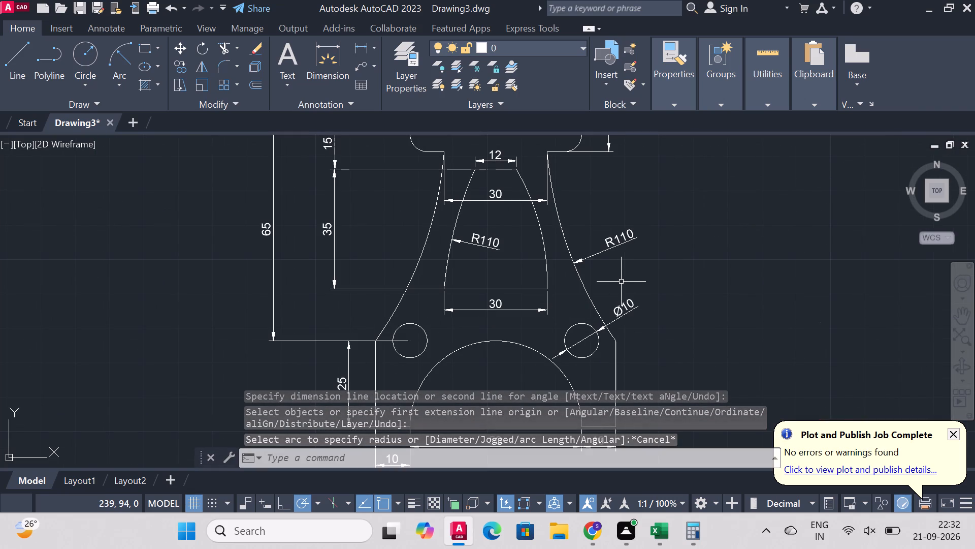
Examine the whole bracket drawing, from the slotted top to the arched base, for completeness of its dimensions.
{"action": "scroll", "coordinate": [621, 282], "scroll_direction": "down", "scroll_amount": 2}
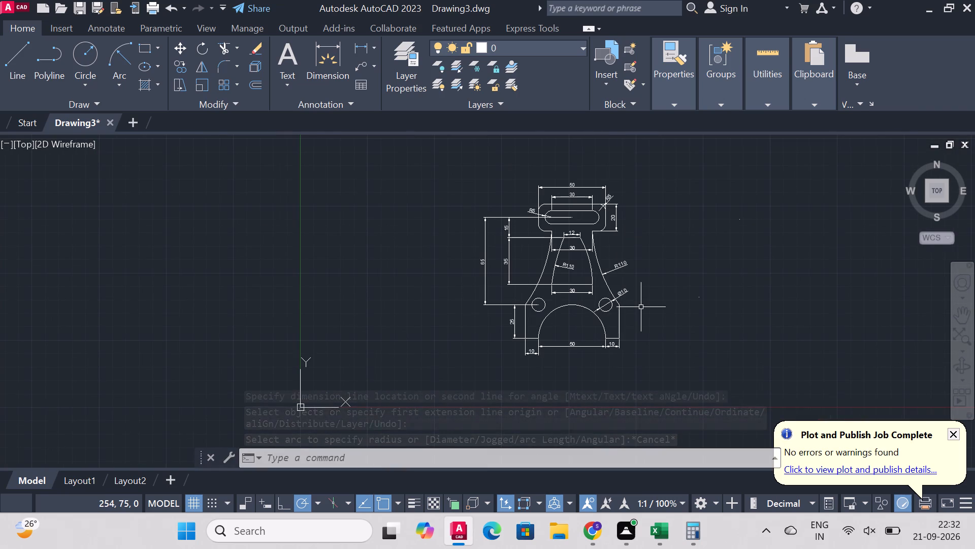
{"action": "scroll", "coordinate": [578, 317], "scroll_direction": "up", "scroll_amount": 1}
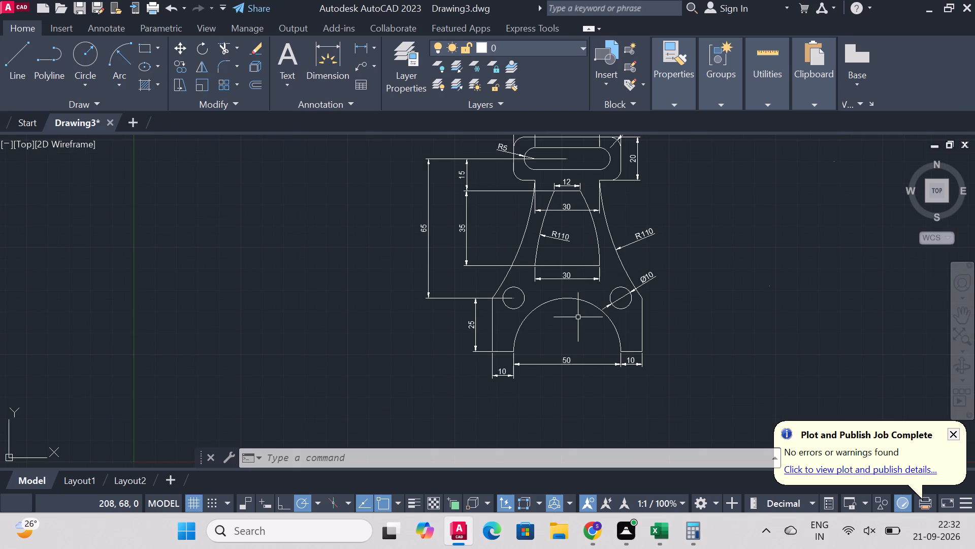
{"action": "scroll", "coordinate": [578, 317], "scroll_direction": "down", "scroll_amount": 1}
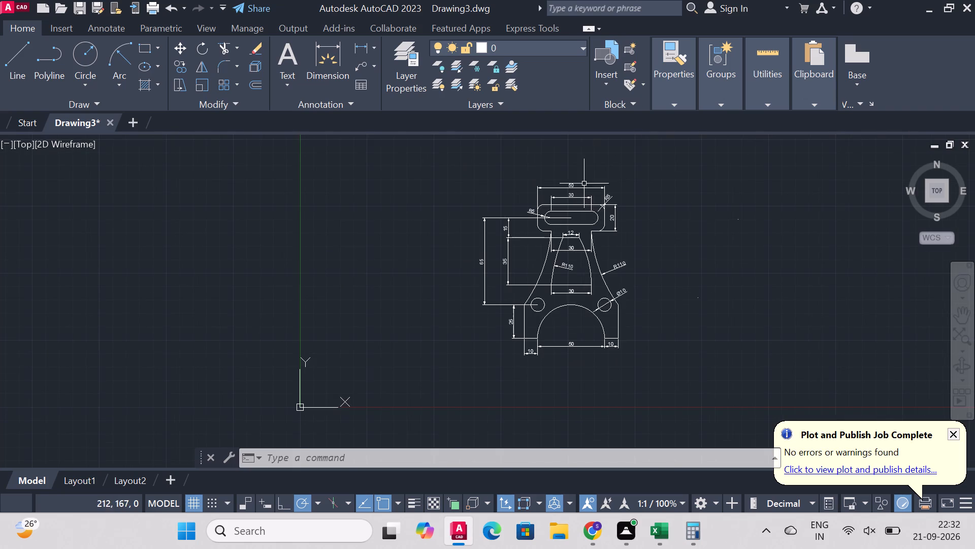
{"action": "scroll", "coordinate": [584, 183], "scroll_direction": "up", "scroll_amount": 2}
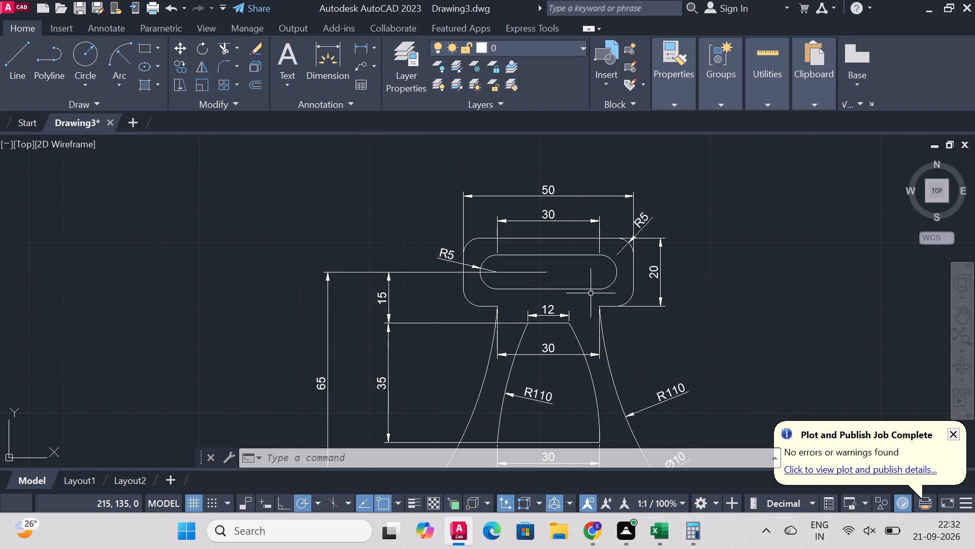
{"action": "scroll", "coordinate": [591, 293], "scroll_direction": "down", "scroll_amount": 2}
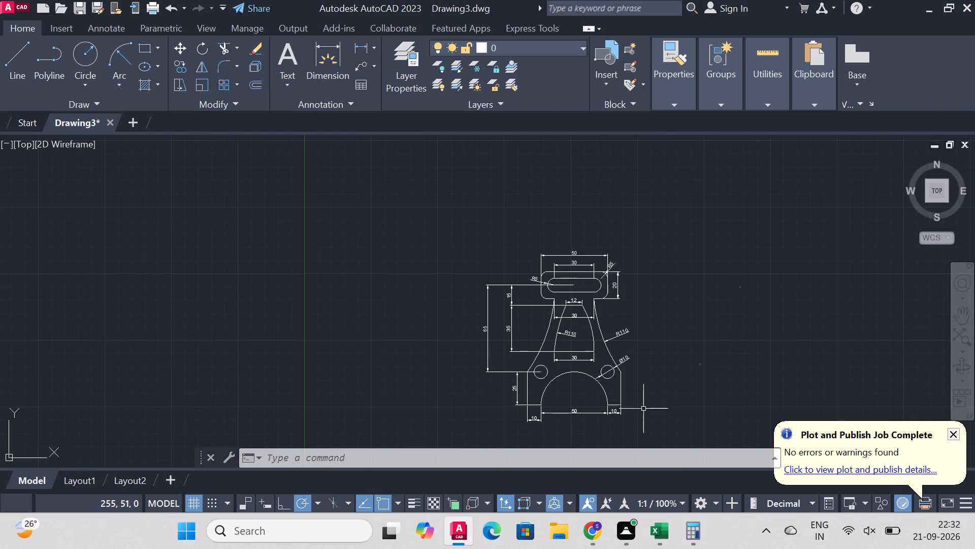
{"action": "scroll", "coordinate": [641, 431], "scroll_direction": "up", "scroll_amount": 2}
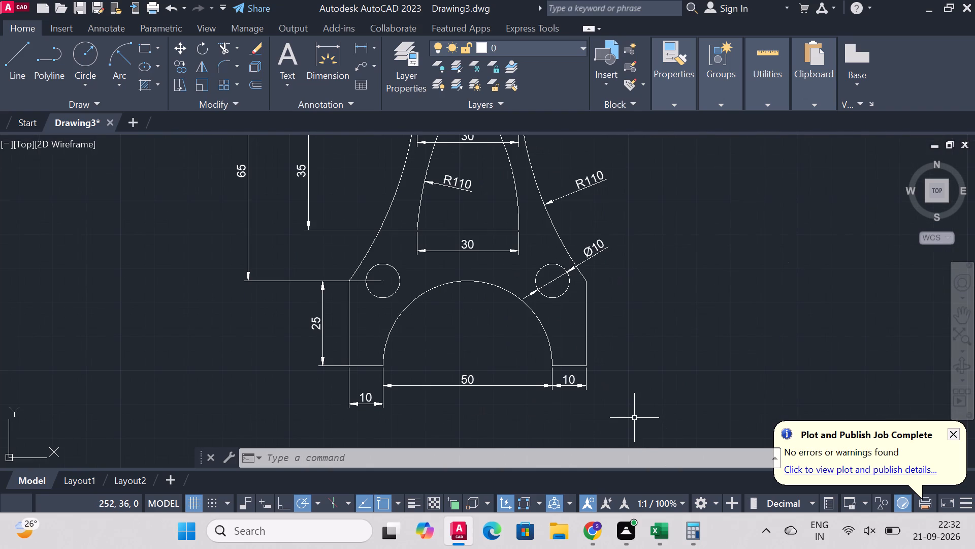
{"action": "scroll", "coordinate": [634, 416], "scroll_direction": "down", "scroll_amount": 2}
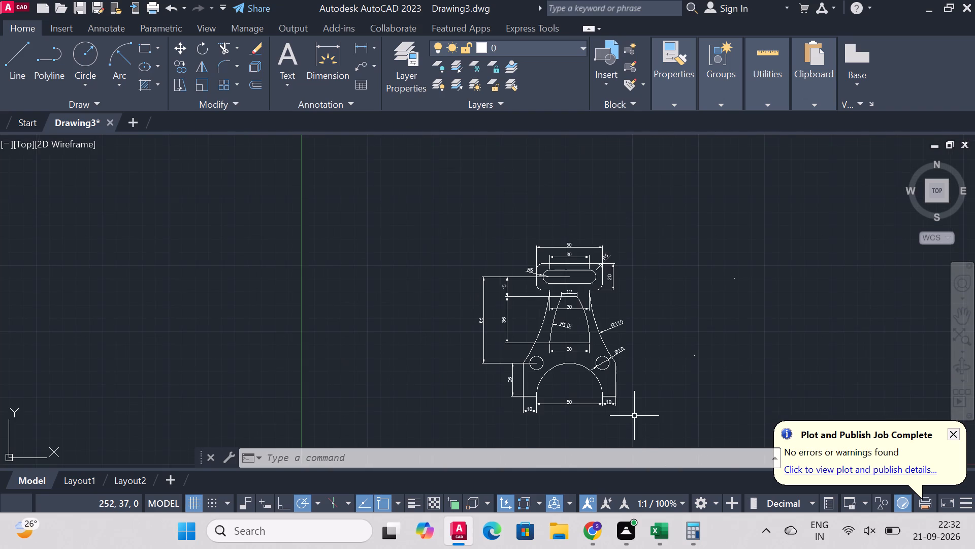
{"action": "scroll", "coordinate": [634, 416], "scroll_direction": "up", "scroll_amount": 1}
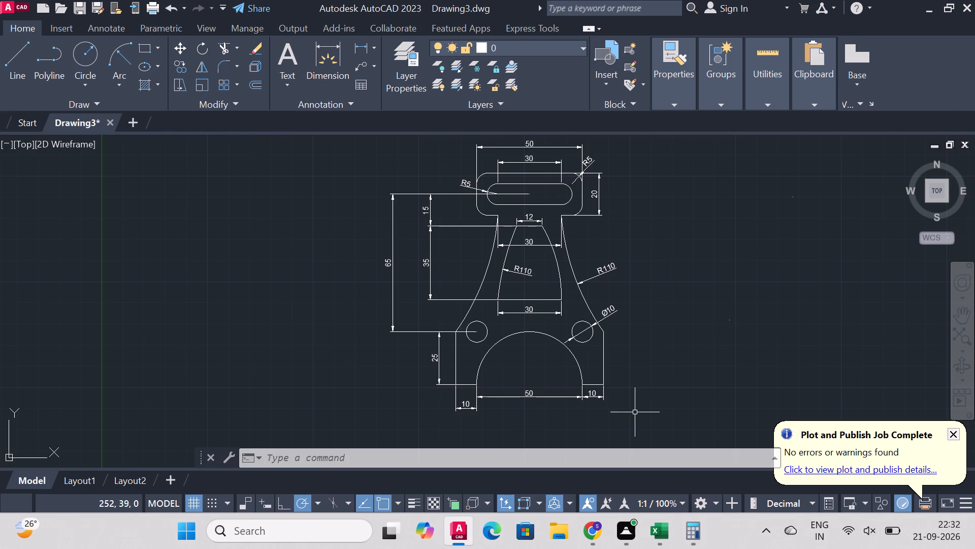
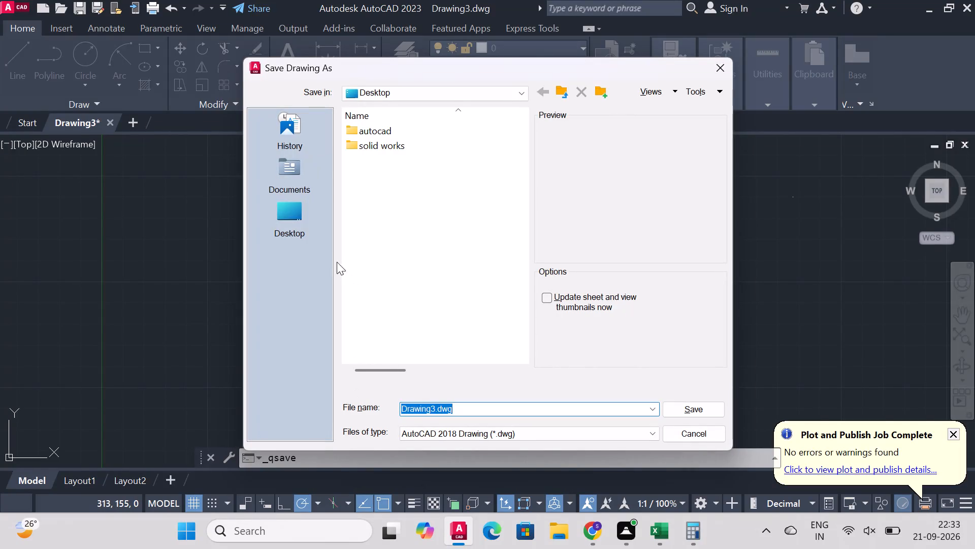
Save the drawing to the Desktop with the file name "symmetrical, bracket-like component".
{"action": "left_click", "coordinate": [279, 199]}
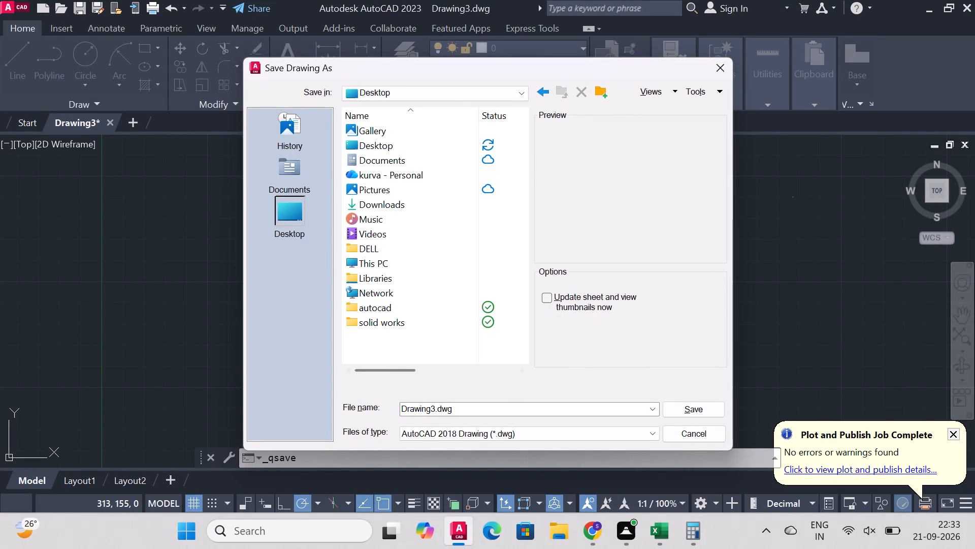
{"action": "left_click_drag", "start_coordinate": [471, 410], "coordinate": [316, 416]}
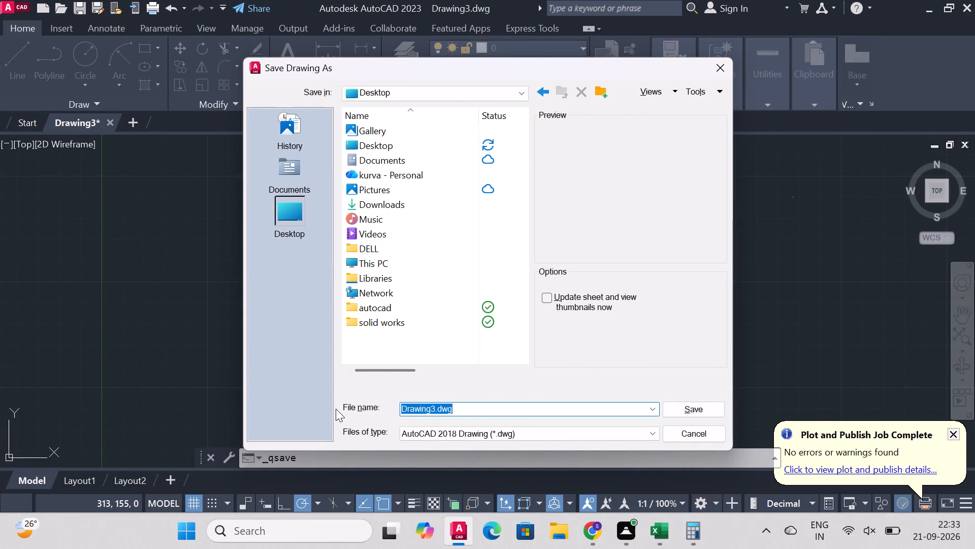
{"action": "key", "text": "ctrl+v"}
{"action": "left_click", "coordinate": [700, 407]}
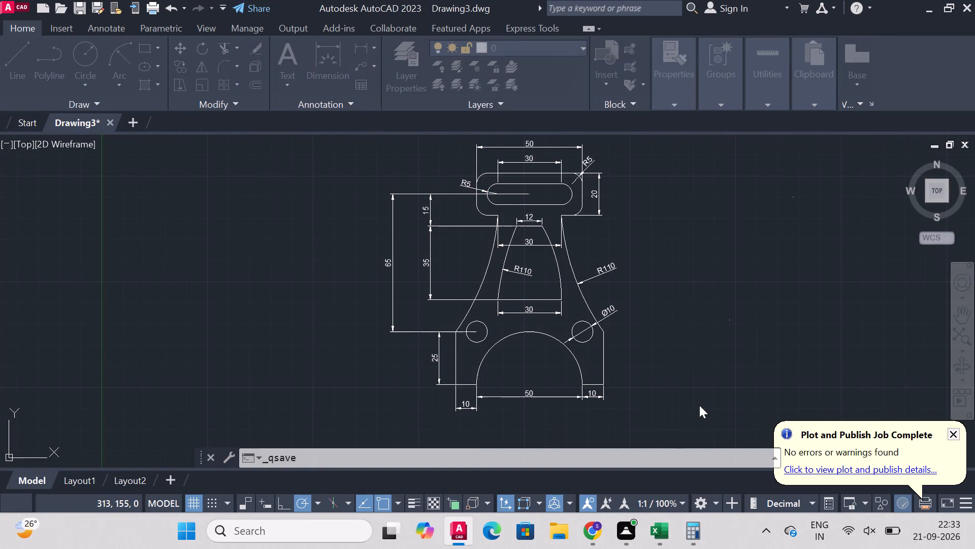
Start the Plot command for the model and choose DWG To PDF.pc3 as the plotter.
{"action": "left_click", "coordinate": [458, 465]}
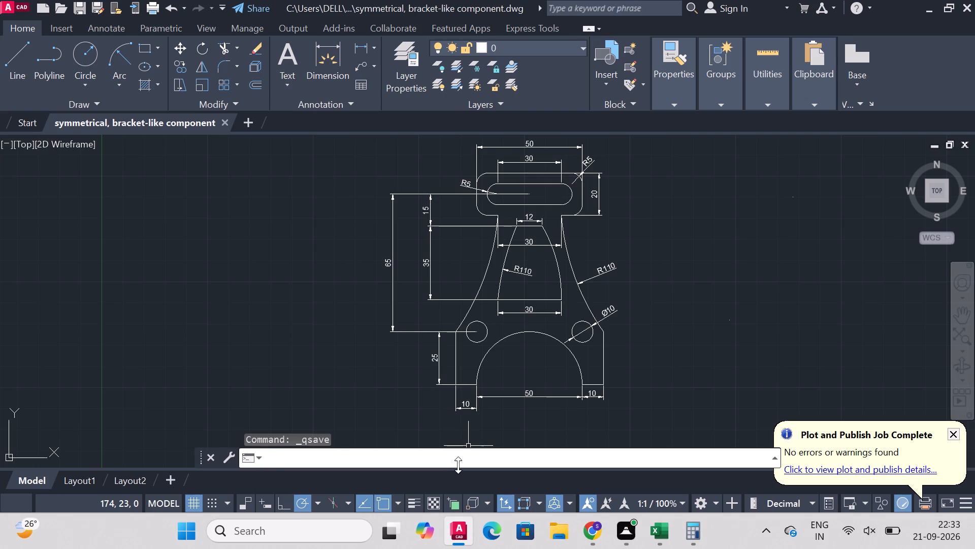
{"action": "type", "text": "log"}
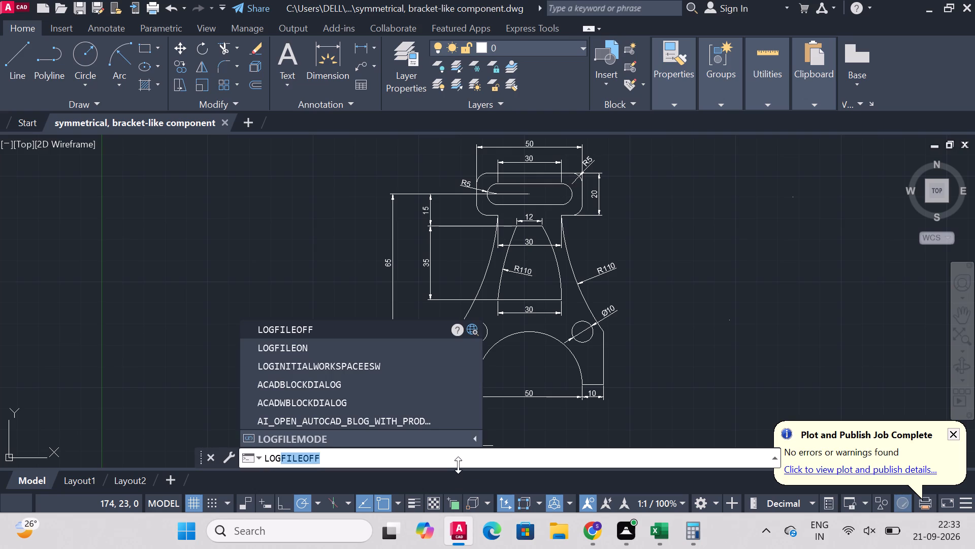
{"action": "key", "text": "Return"}
{"action": "type", "text": "plot"}
{"action": "key", "text": "Return"}
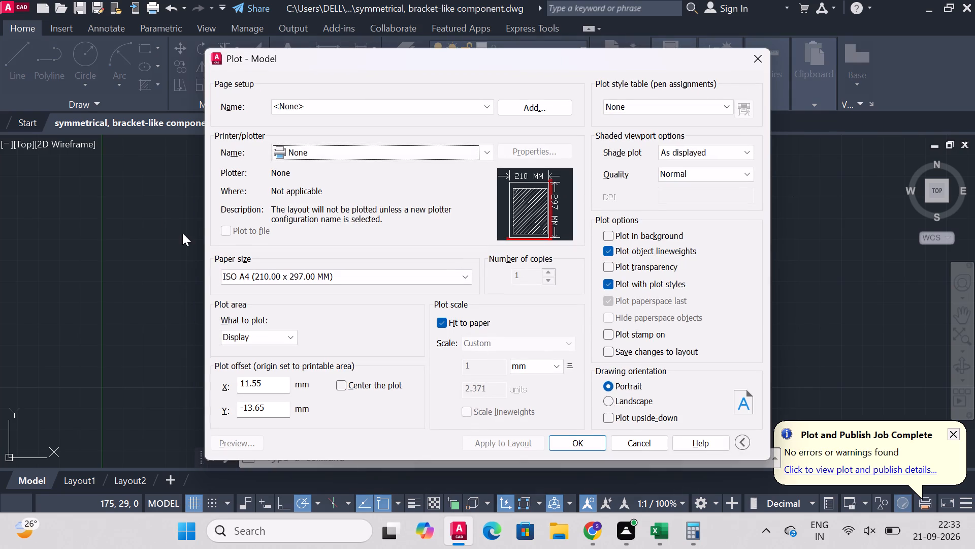
{"action": "left_click", "coordinate": [380, 151]}
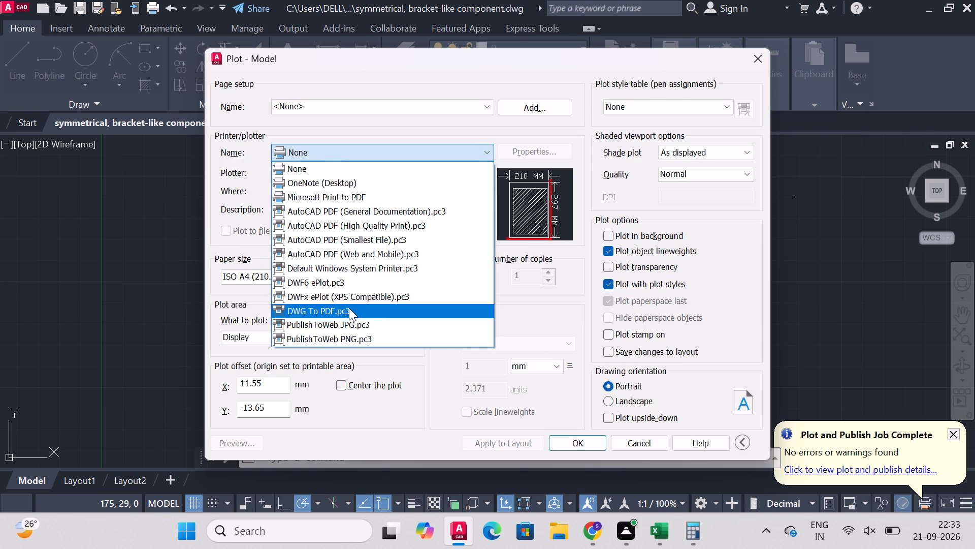
{"action": "left_click", "coordinate": [349, 309]}
Set the plot area to Window and frame the whole dimensioned bracket with two opposite corners.
{"action": "left_click", "coordinate": [272, 341]}
{"action": "left_click", "coordinate": [253, 374]}
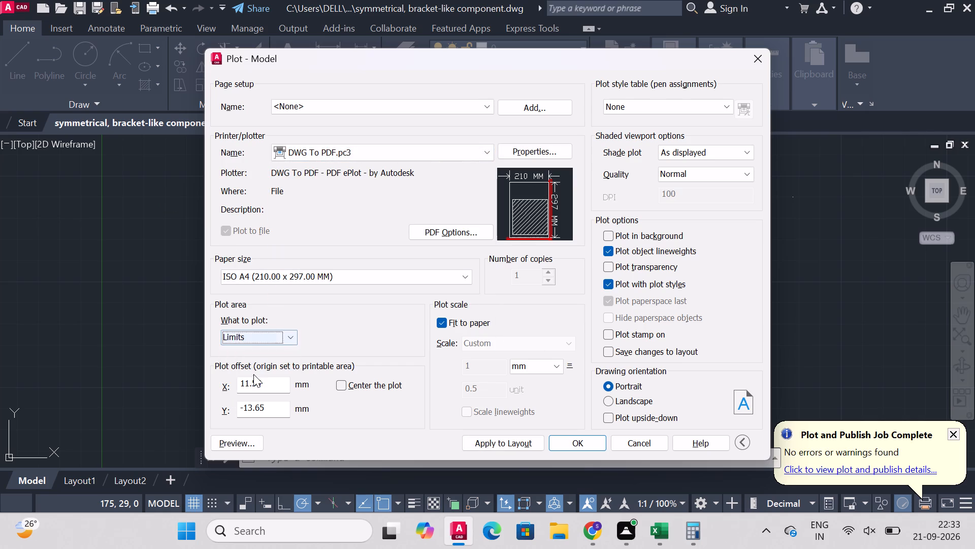
{"action": "left_click", "coordinate": [275, 342]}
{"action": "left_click", "coordinate": [258, 376]}
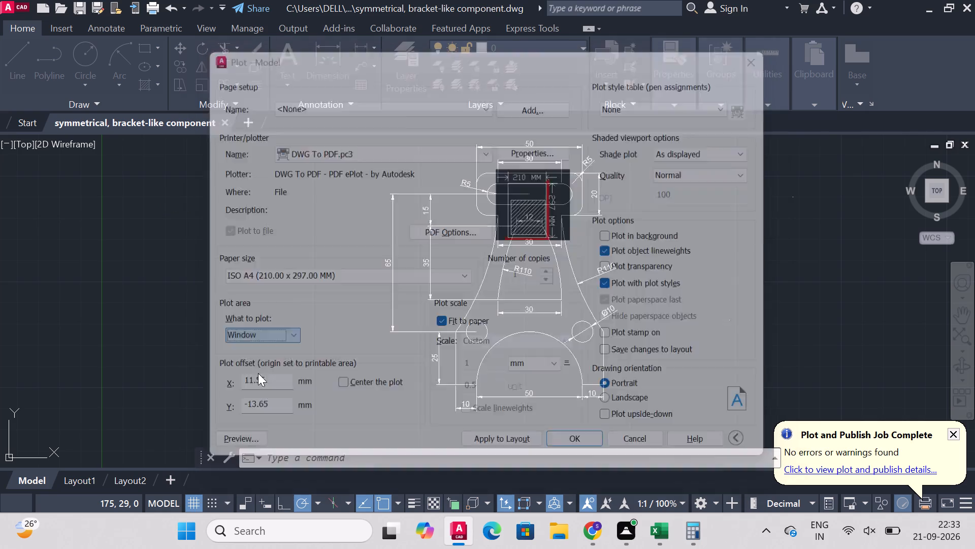
{"action": "left_click", "coordinate": [304, 133]}
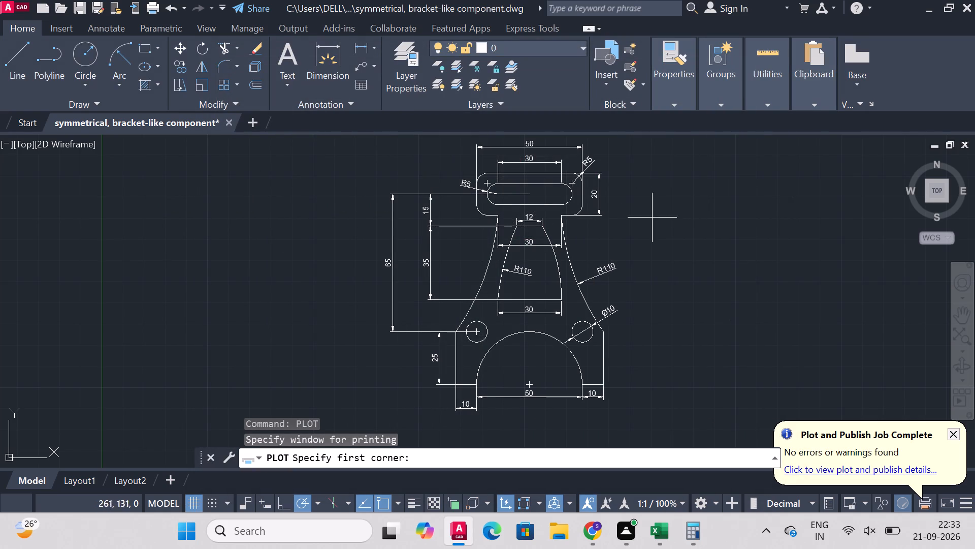
{"action": "scroll", "coordinate": [521, 222], "scroll_direction": "down", "scroll_amount": 1}
{"action": "left_click", "coordinate": [407, 143]}
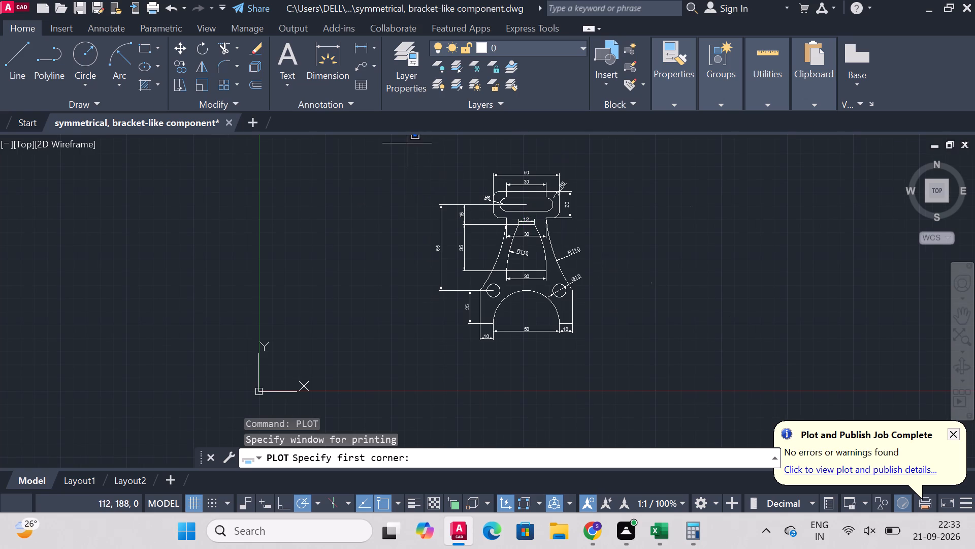
{"action": "left_click", "coordinate": [630, 350]}
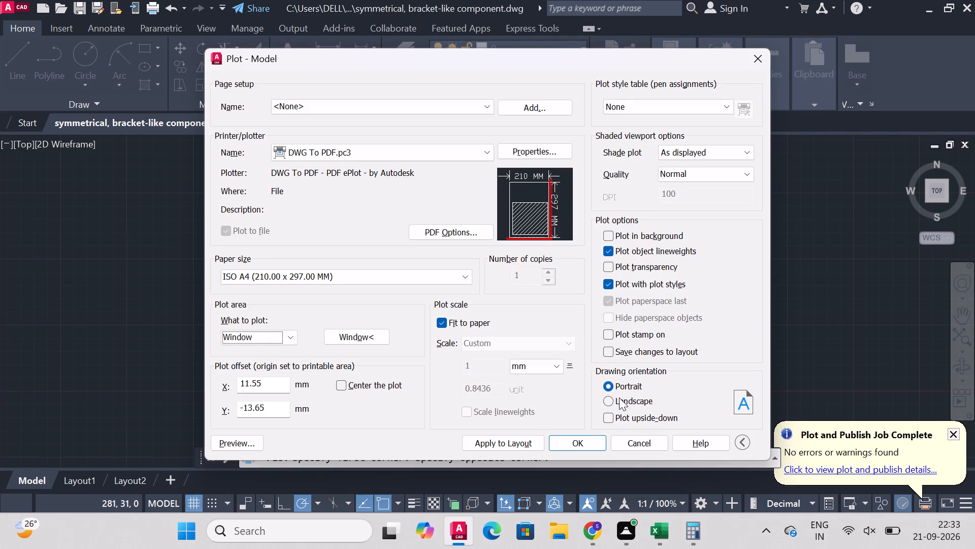
Set the drawing orientation to Landscape and plot the bracket to a PDF on the Desktop under the default file name.
{"action": "left_click", "coordinate": [615, 403]}
{"action": "left_click", "coordinate": [589, 438]}
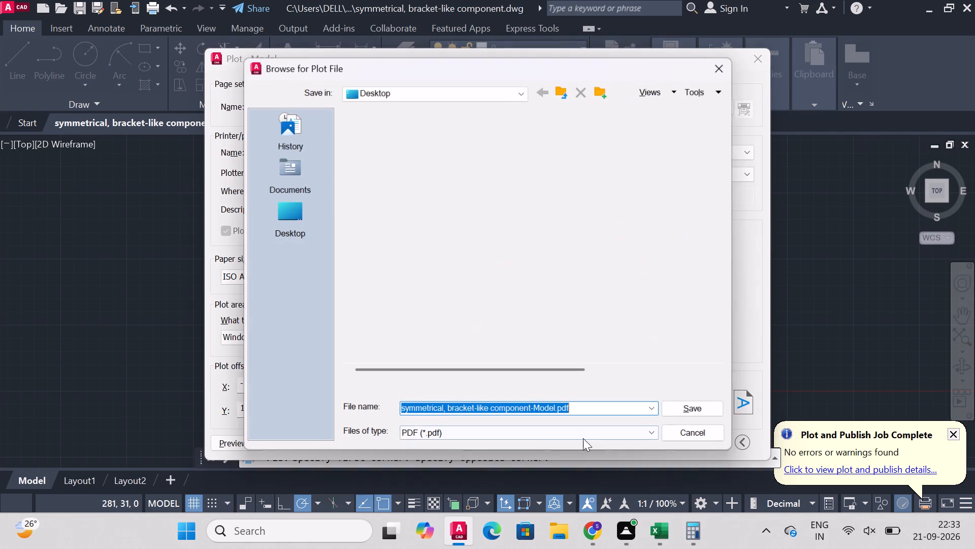
{"action": "left_click", "coordinate": [271, 225]}
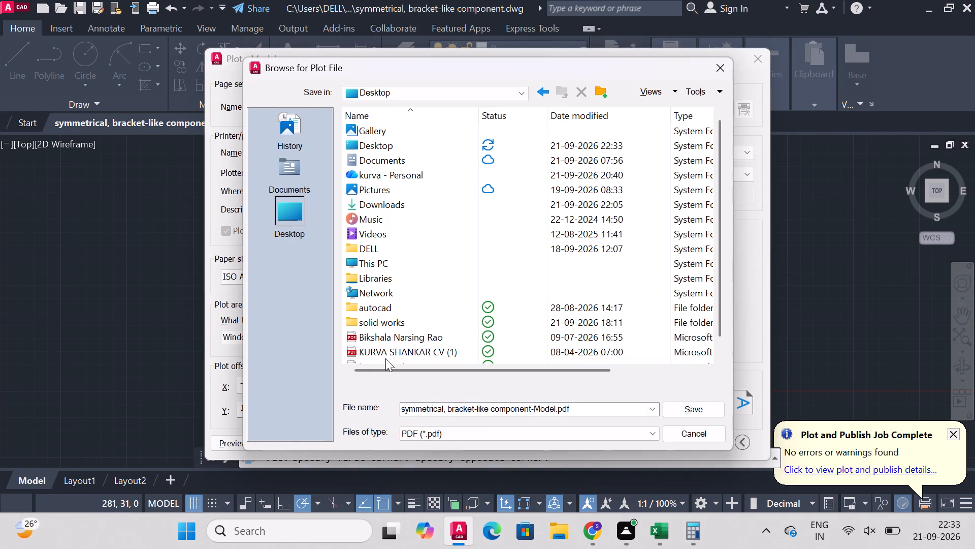
{"action": "scroll", "coordinate": [421, 207], "scroll_direction": "down", "scroll_amount": 10}
{"action": "left_click", "coordinate": [705, 410]}
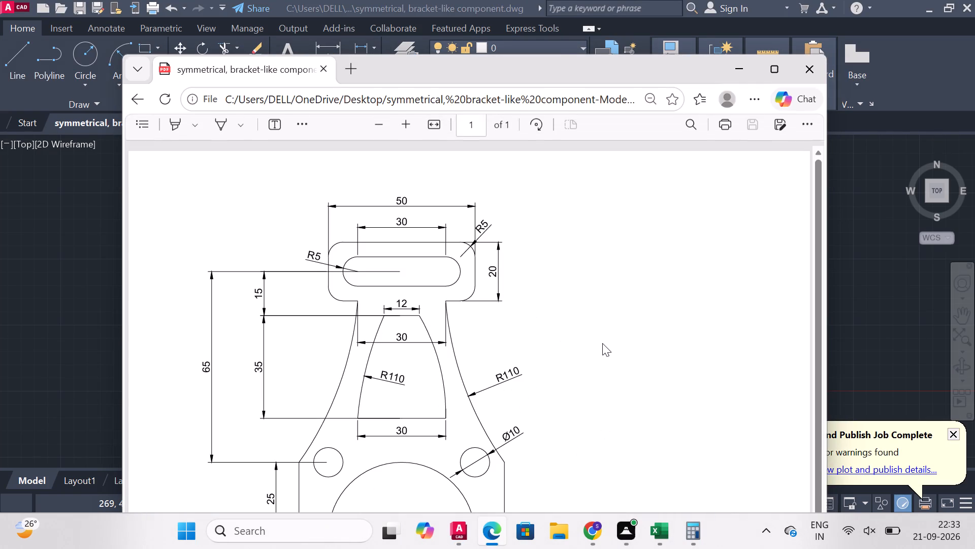
Close the plotted PDF and exit AutoCAD, saving the changes to the bracket drawing.
{"action": "left_click", "coordinate": [804, 79]}
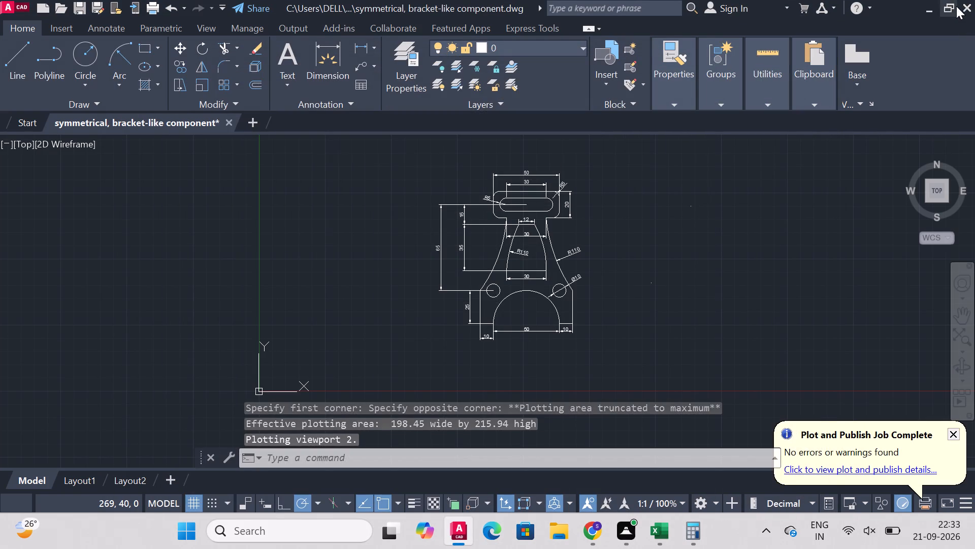
{"action": "left_click", "coordinate": [974, 0]}
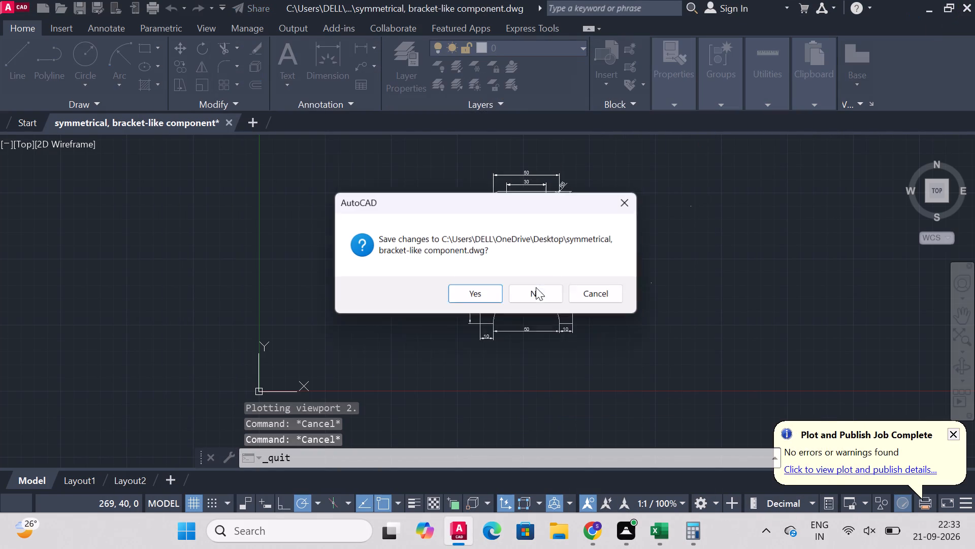
{"action": "left_click", "coordinate": [486, 301]}
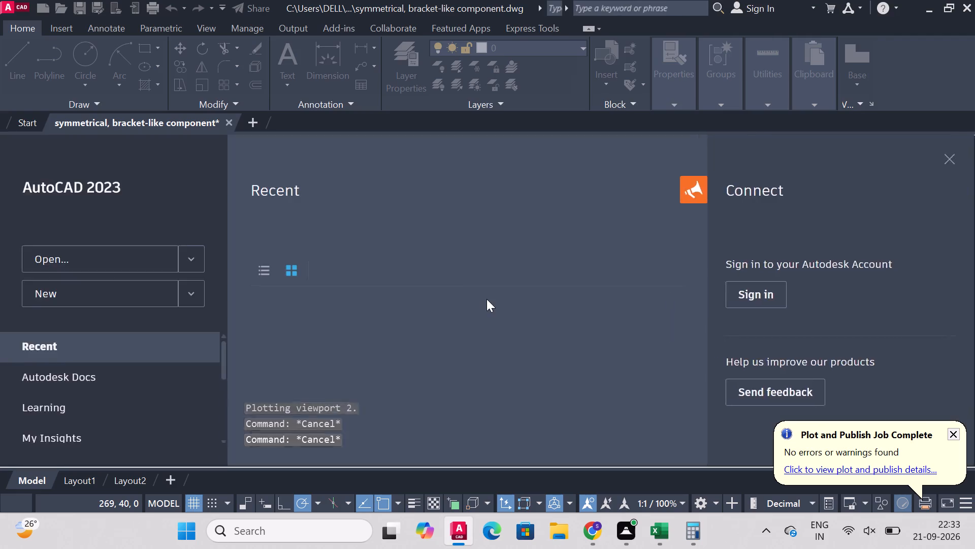